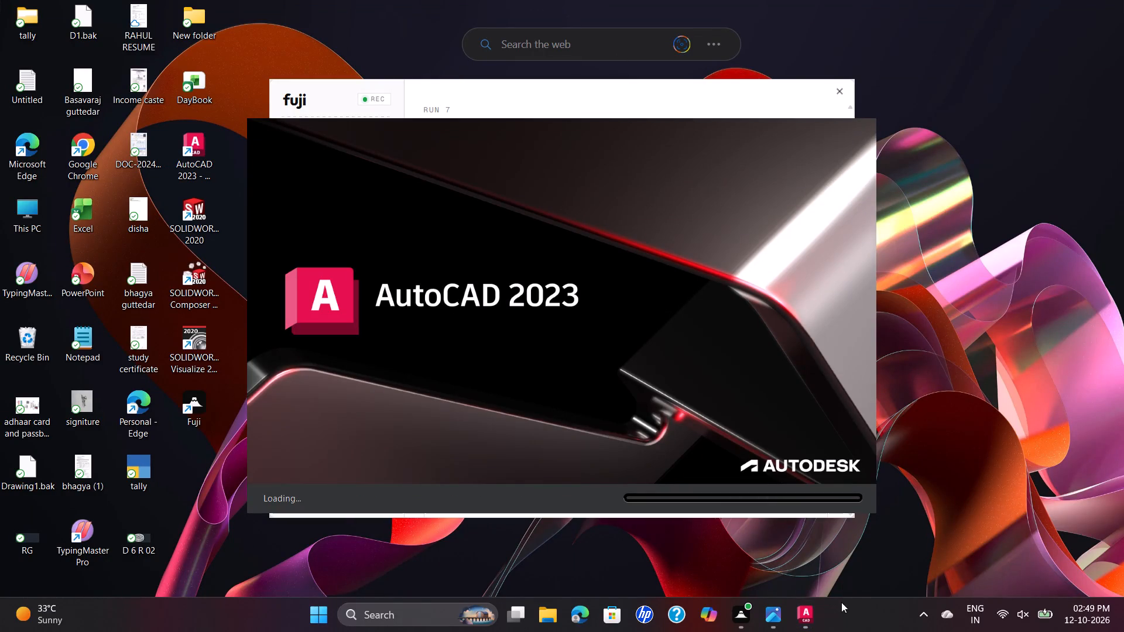
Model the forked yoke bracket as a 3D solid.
Close the open reference images: Lezioni Disegno tecnico (1), D 8 R.jpg, Instagram.jpg and download (3).jpg.
click(787, 627)
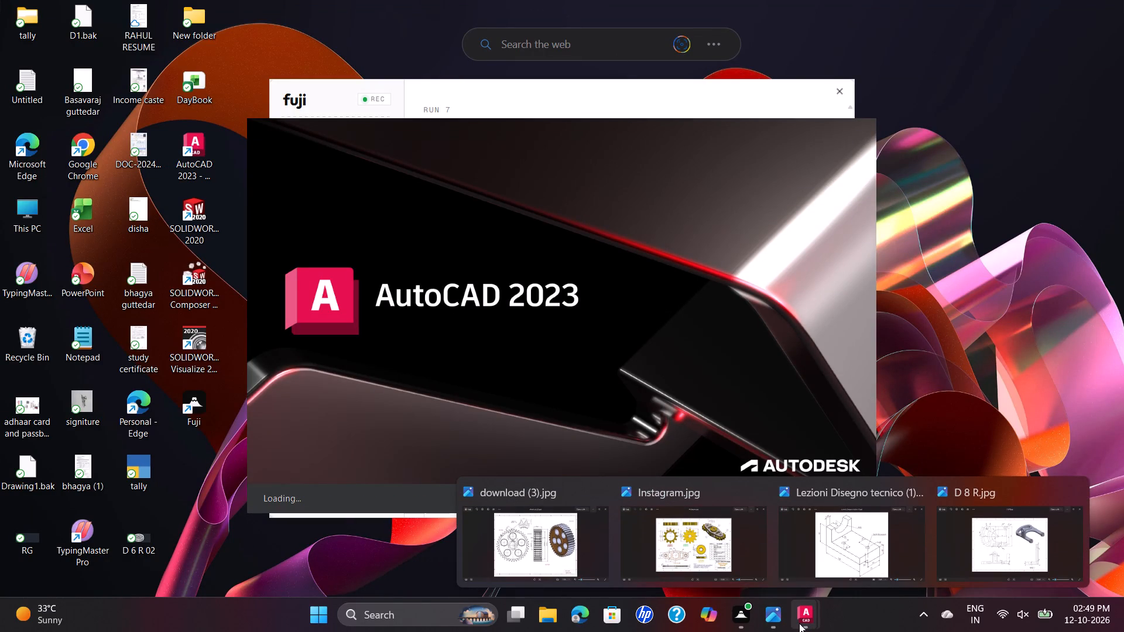
click(920, 493)
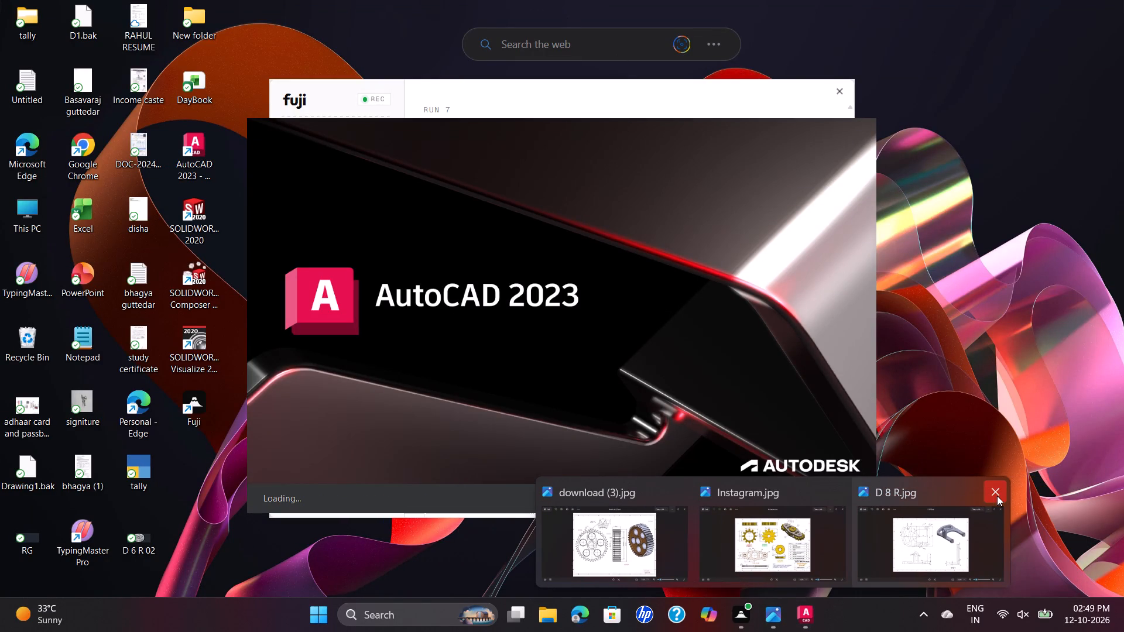
click(997, 496)
click(914, 489)
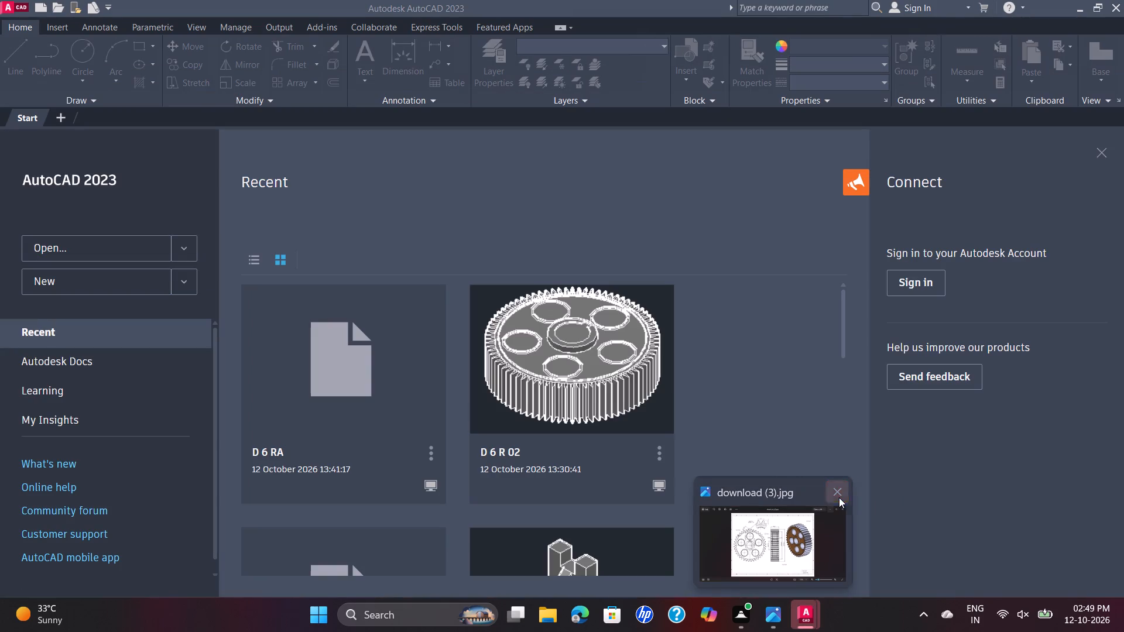
click(837, 497)
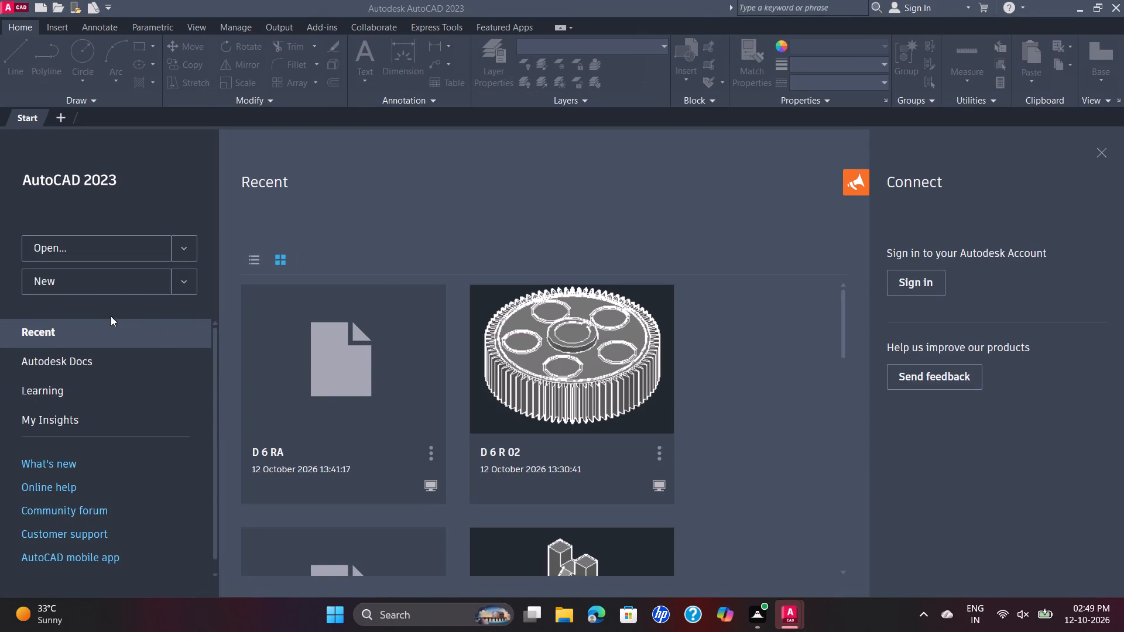
Create a new blank drawing.
click(123, 279)
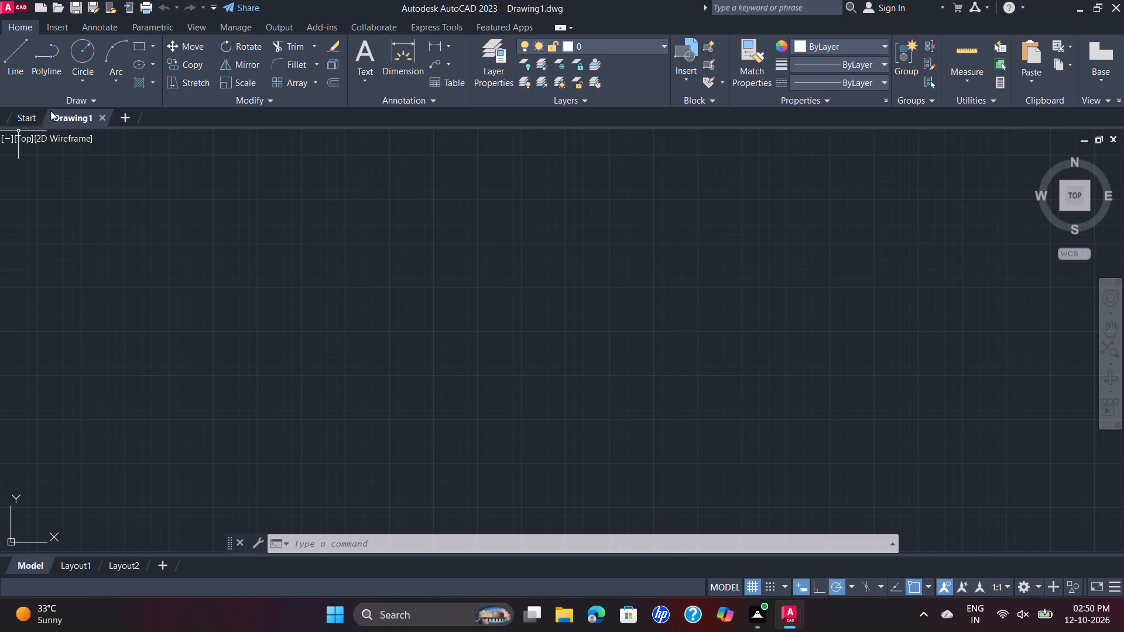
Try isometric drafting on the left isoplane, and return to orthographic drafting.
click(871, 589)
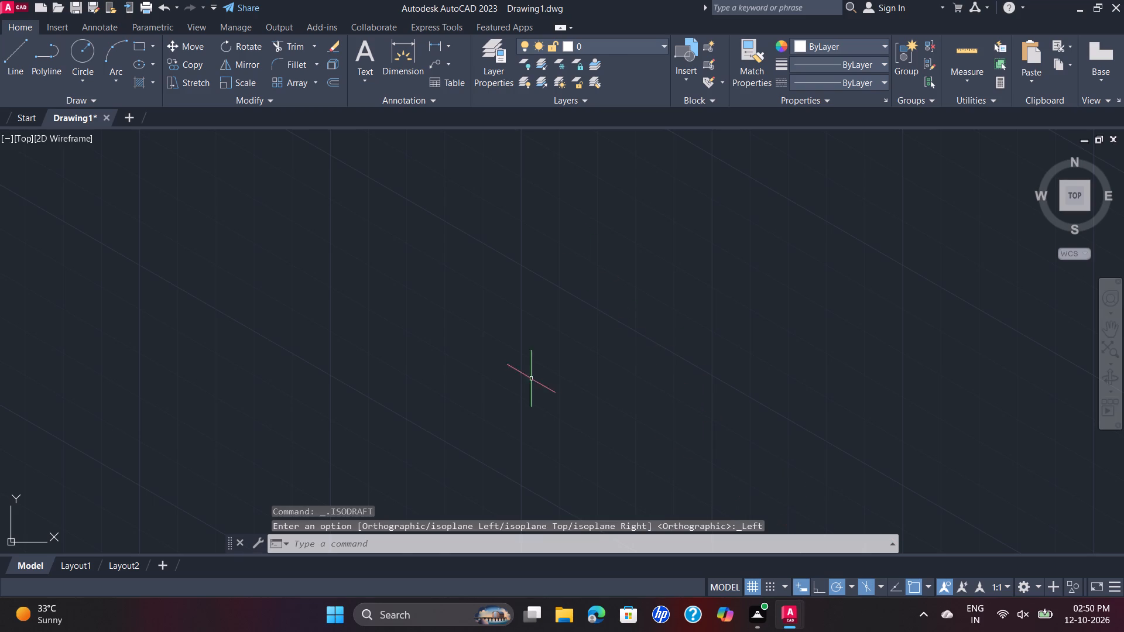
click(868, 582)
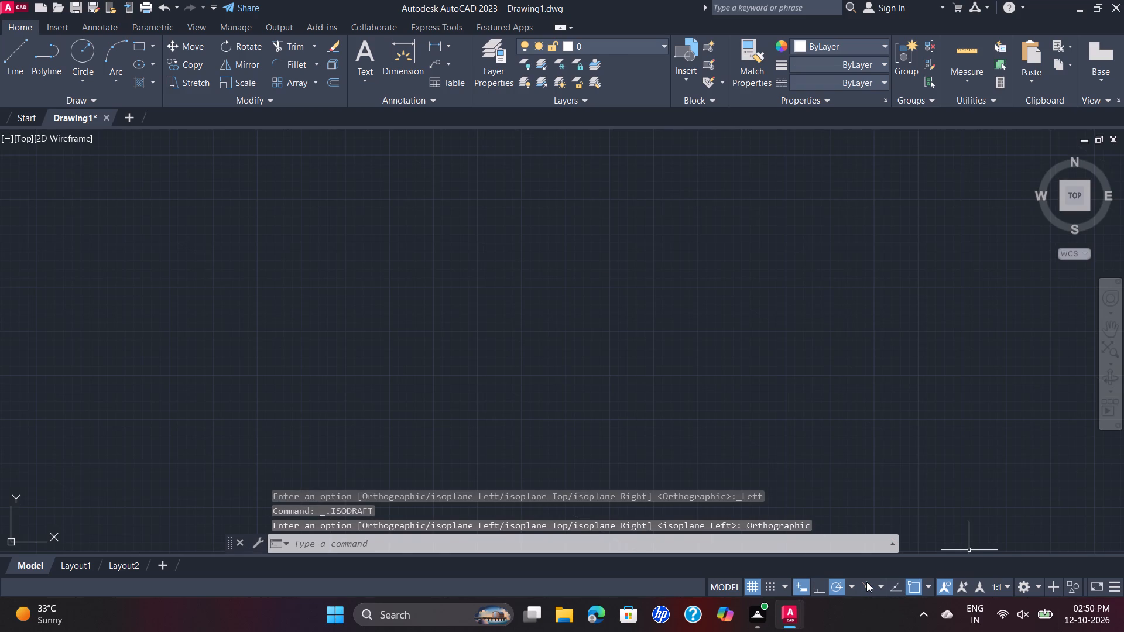
Set the drawing units' length precision to two decimal places (0.00).
text(UN)
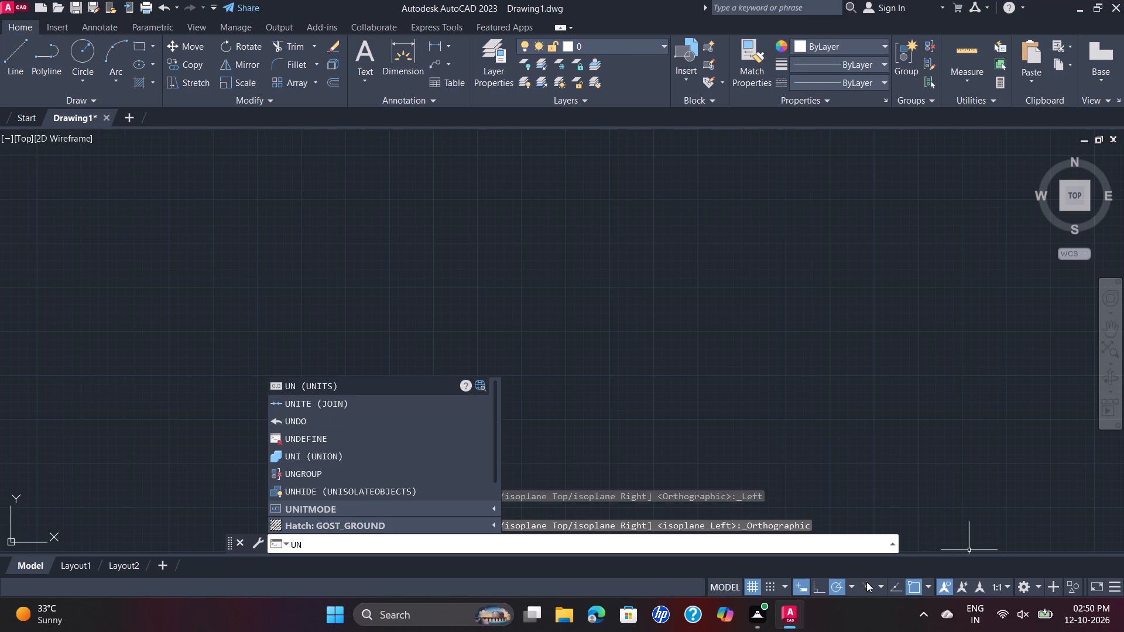
key(Return)
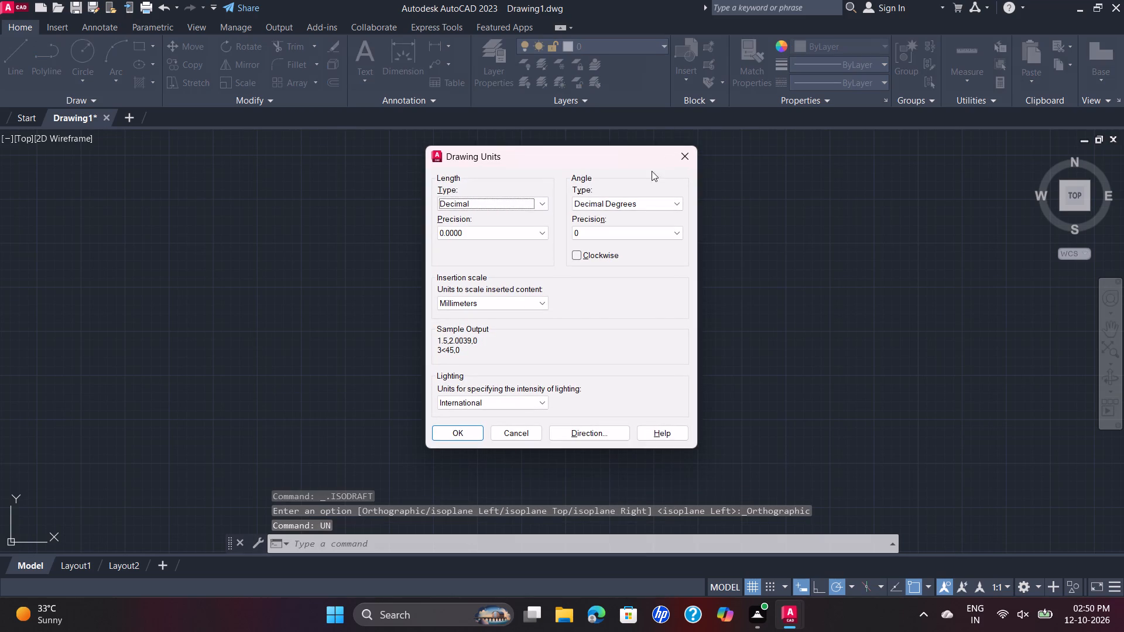
click(545, 232)
click(474, 260)
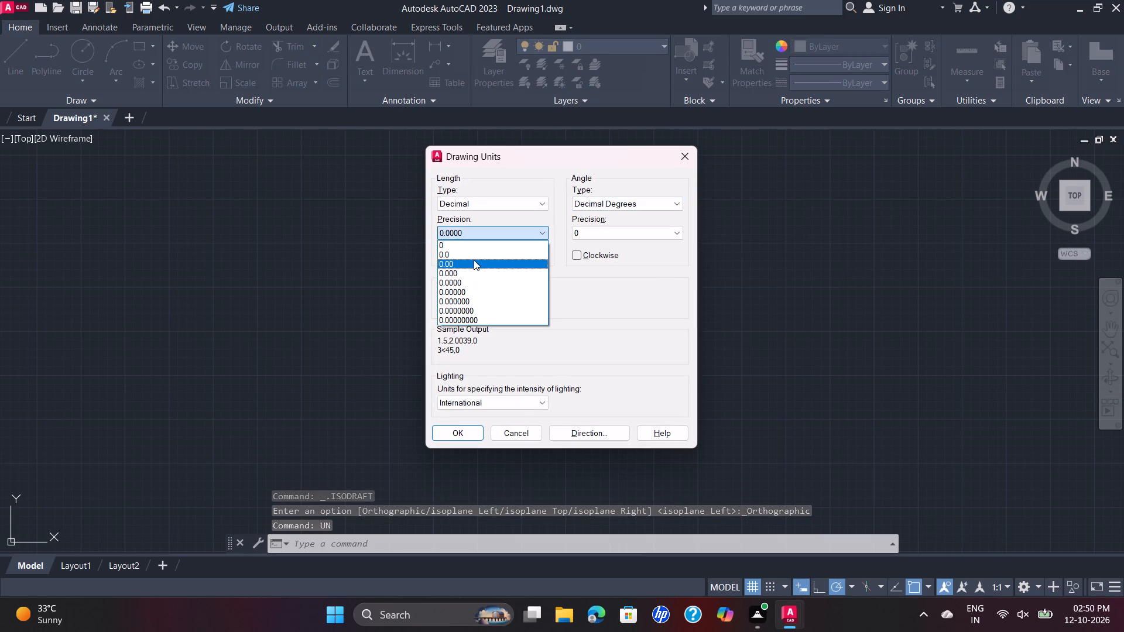
click(461, 428)
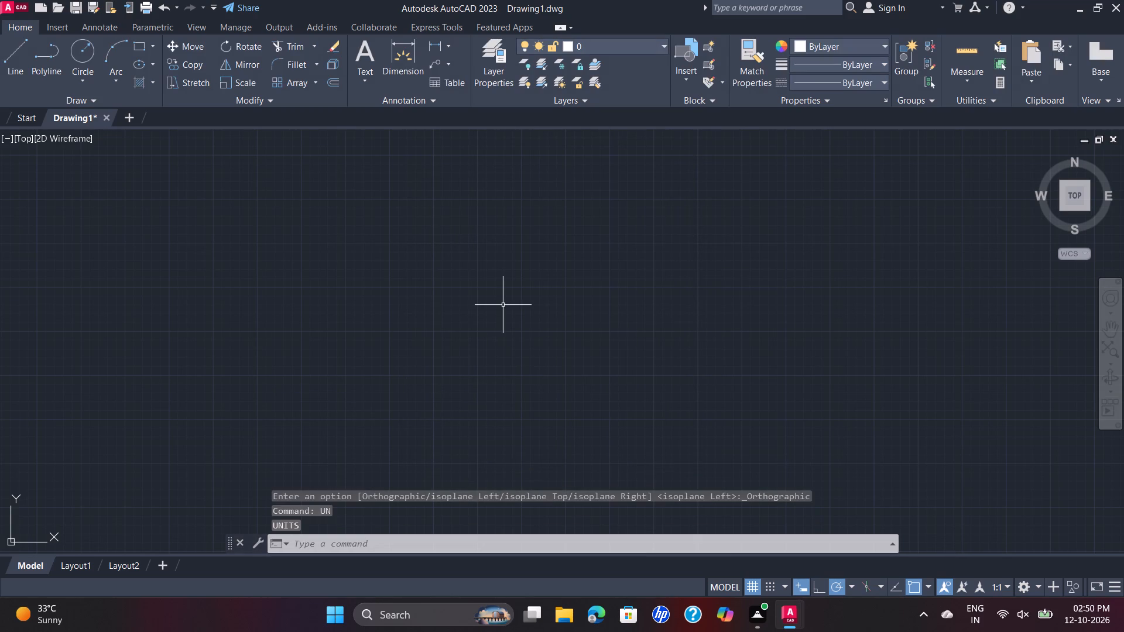
Set the model space limits from 0,0 at the lower left corner to 200,200 at the upper right corner.
key(l)
key(i)
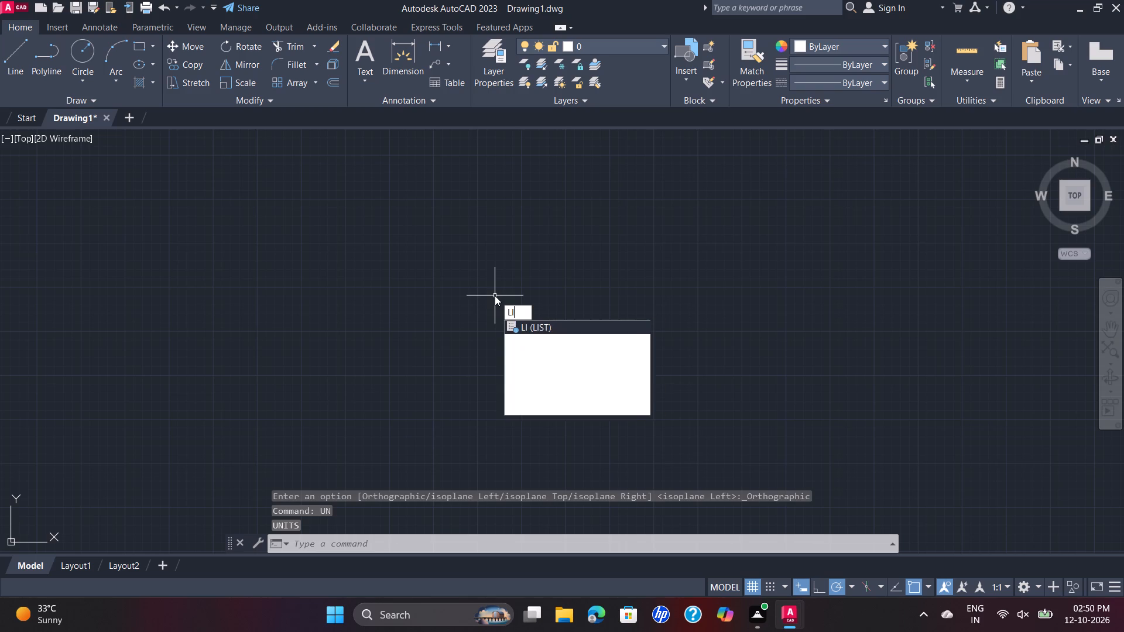
key(m)
key(Return)
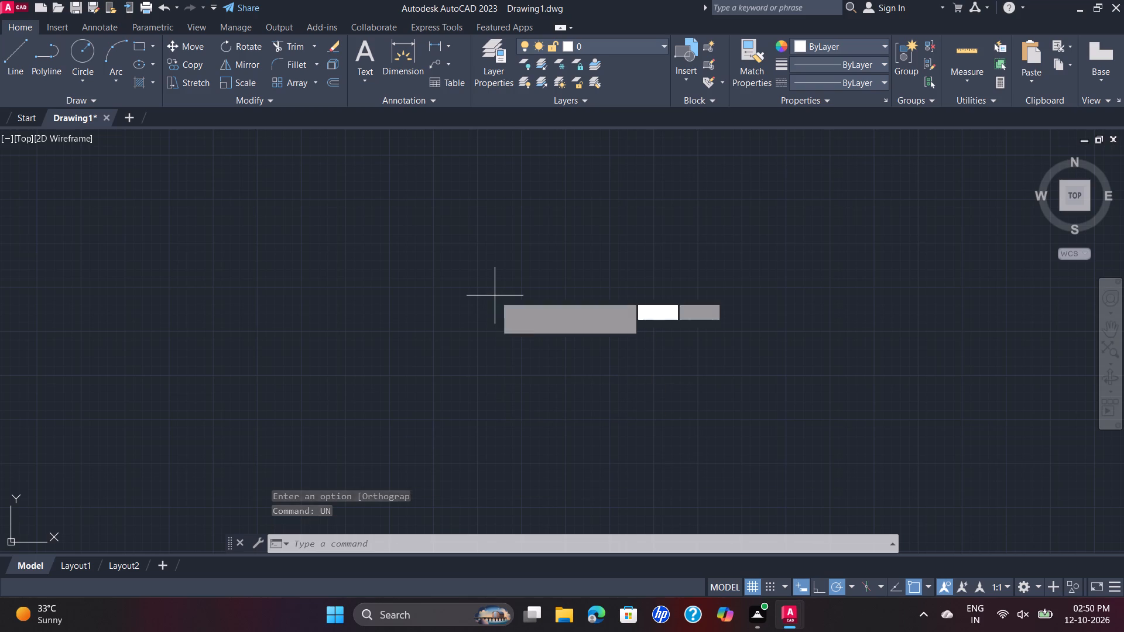
key(0)
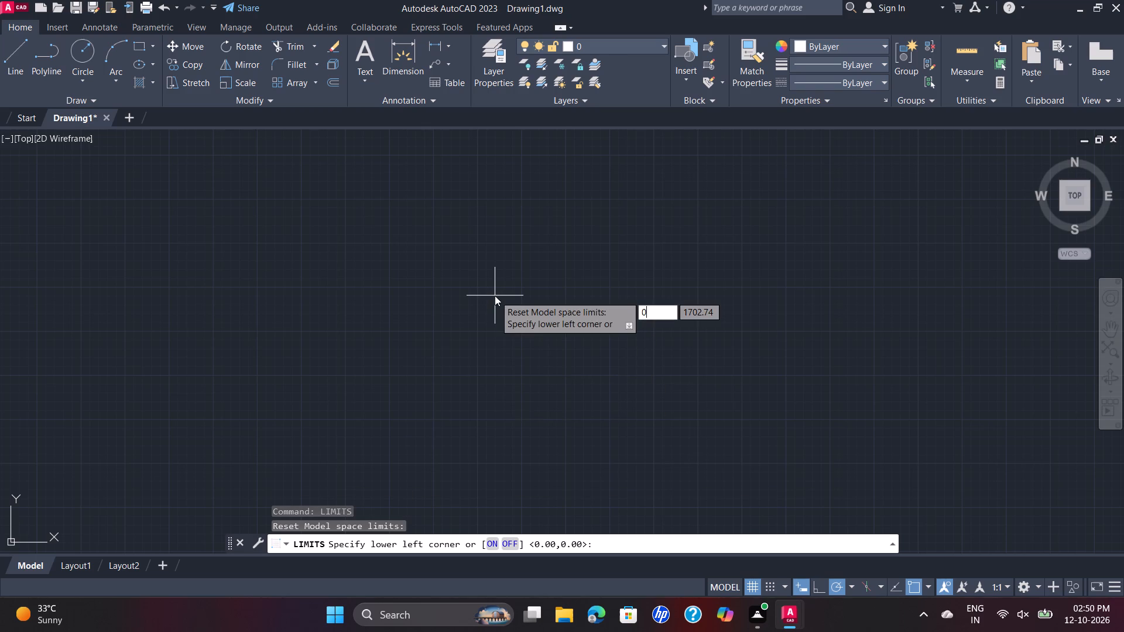
text(,0)
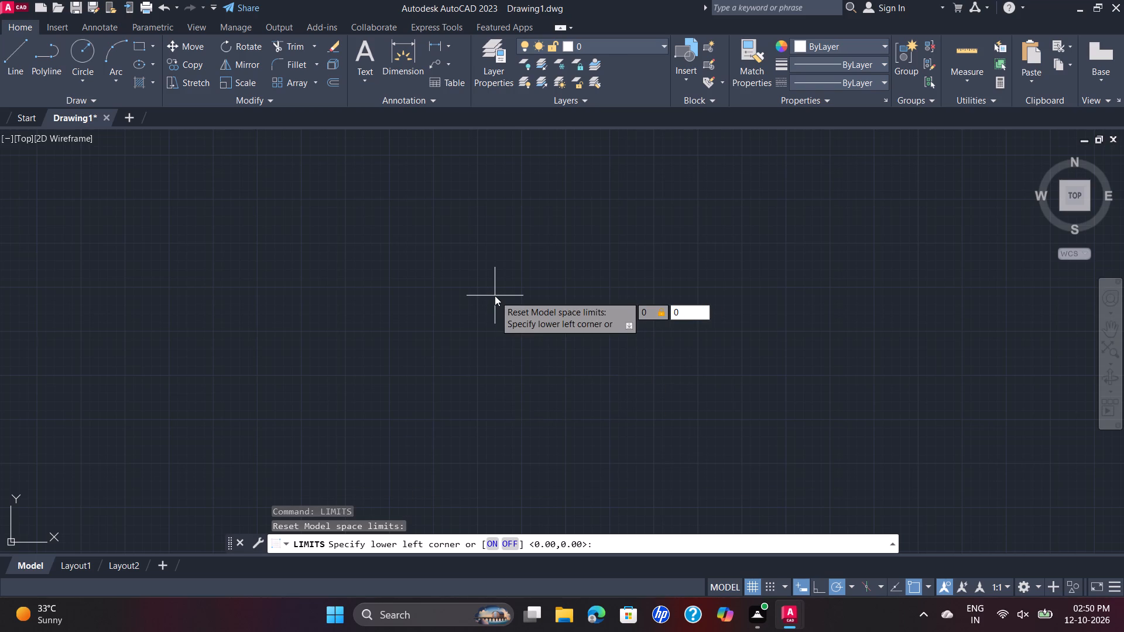
key(Return)
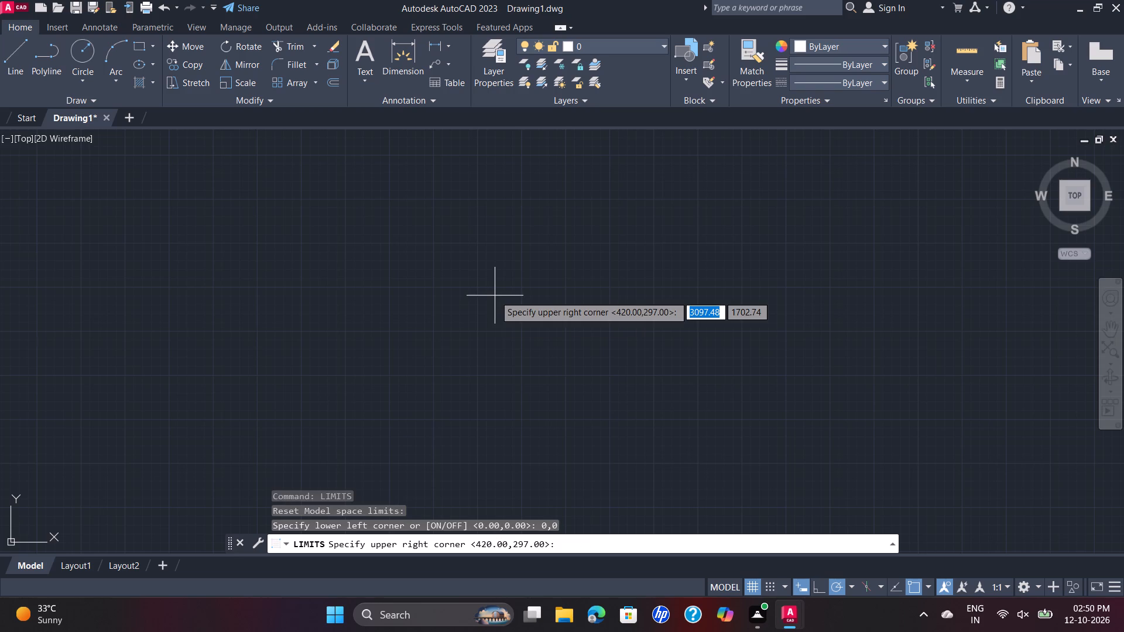
text(200)
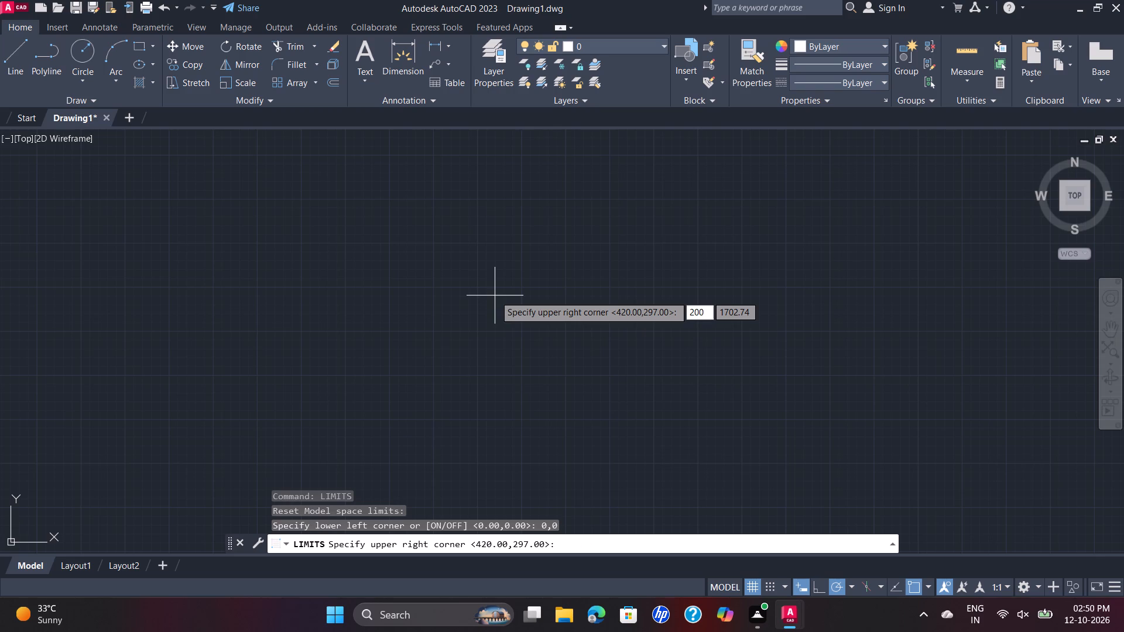
text(,200)
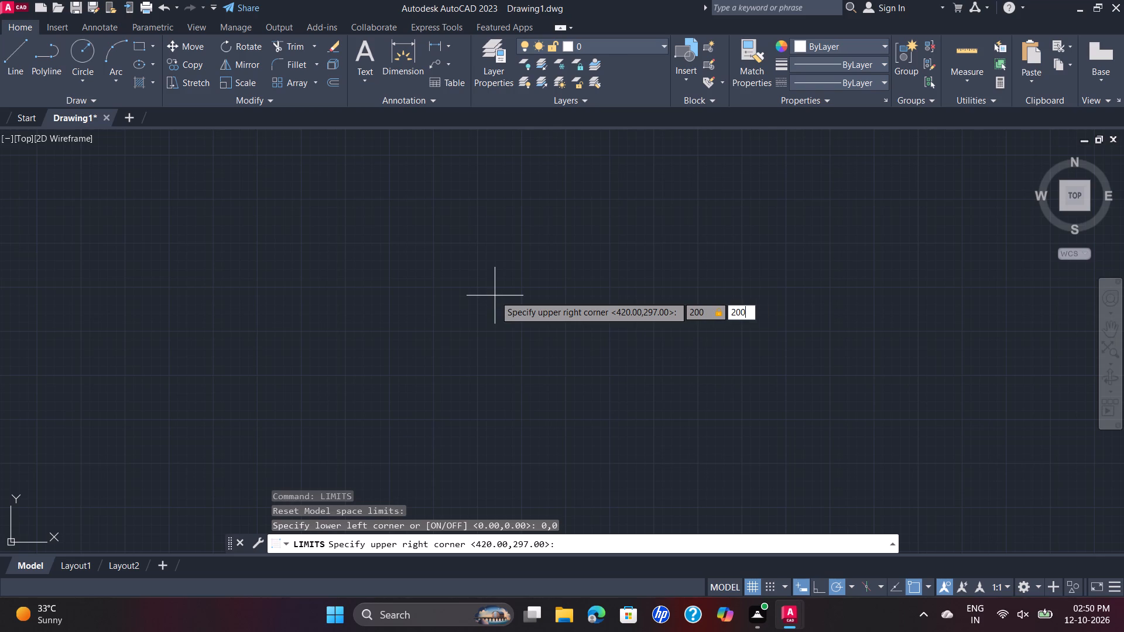
key(Return)
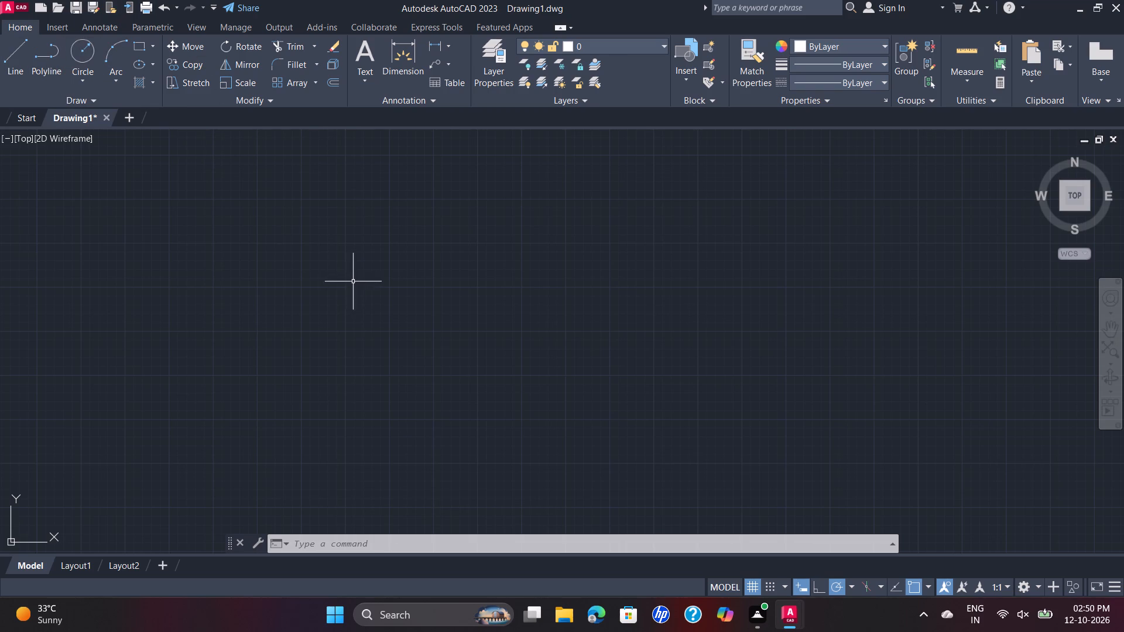
Turn on log file recording with LOGFILEON.
text(LO)
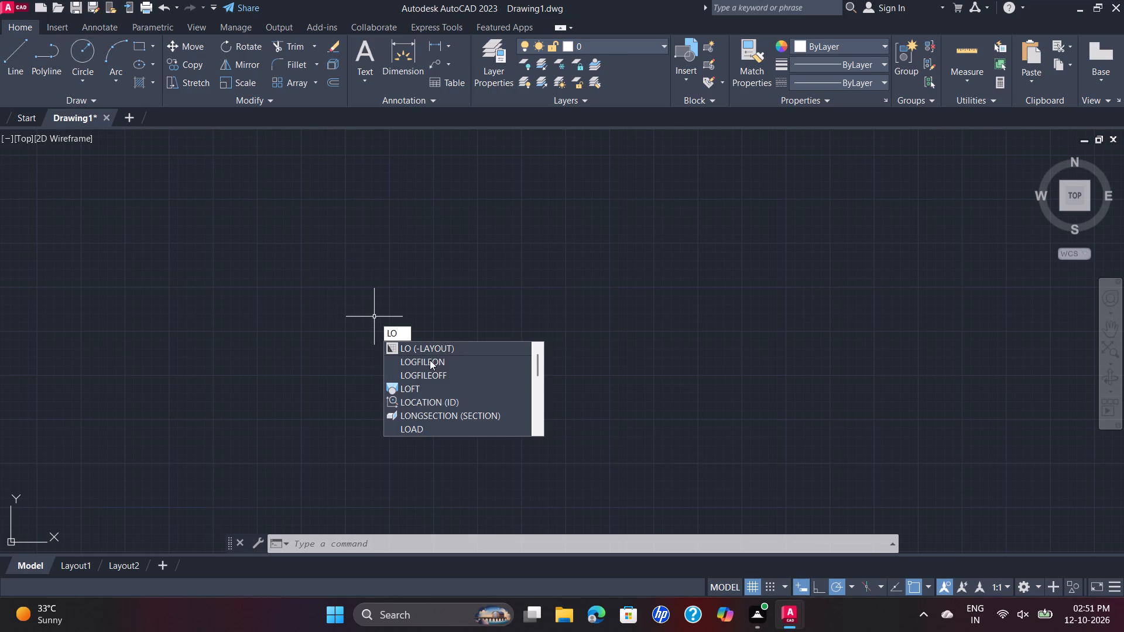
click(430, 367)
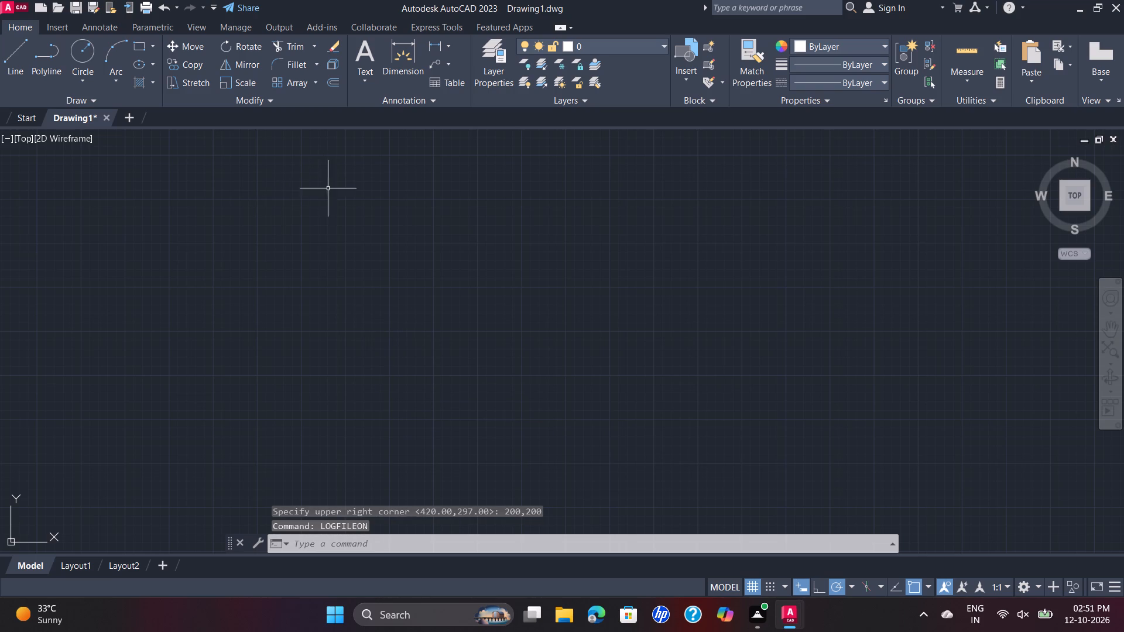
Turn on isometric drafting with the left isoplane.
scroll(390, 255, down, 4)
scroll(392, 252, up, 2)
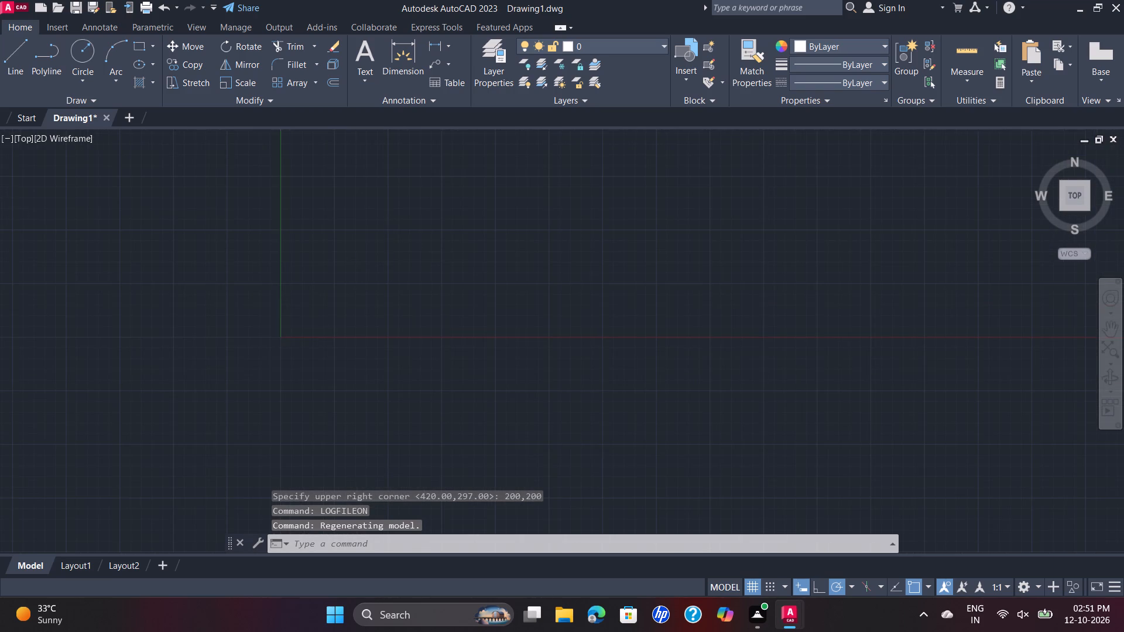
click(869, 590)
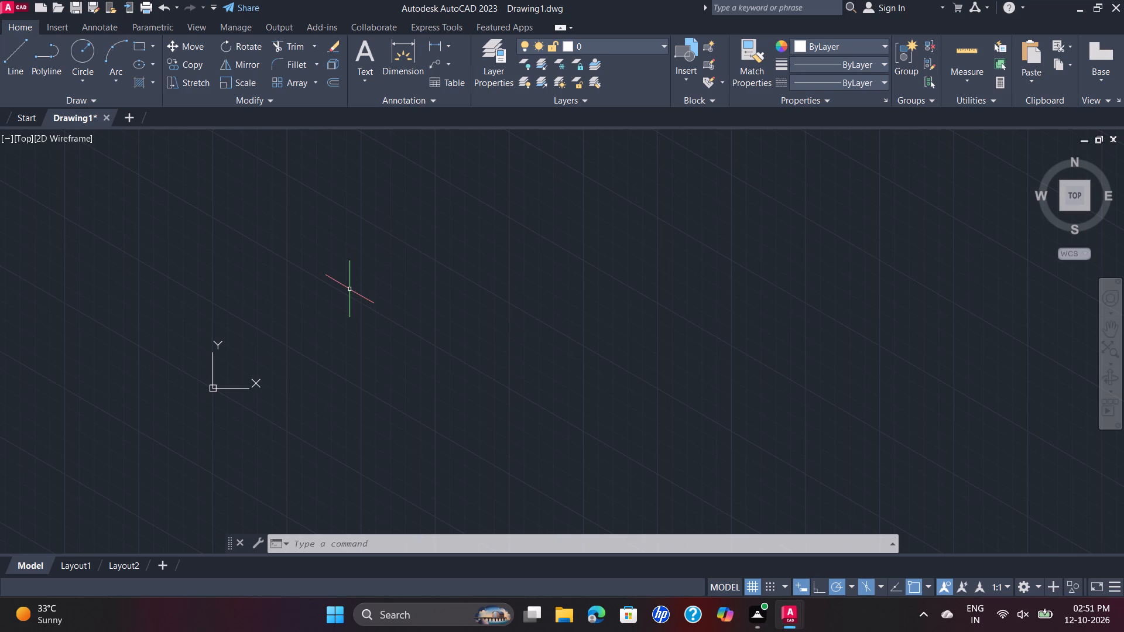
Draw an isocircle with a diameter of 20 on the top isoplane, centred at a free point in the drawing area.
text(EL)
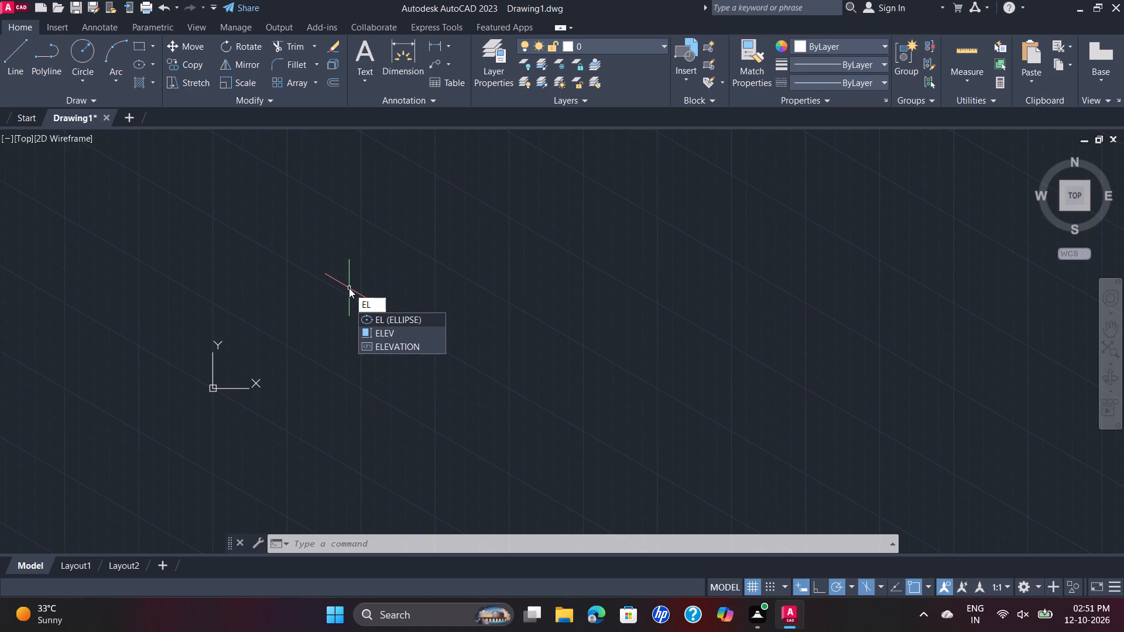
key(Return)
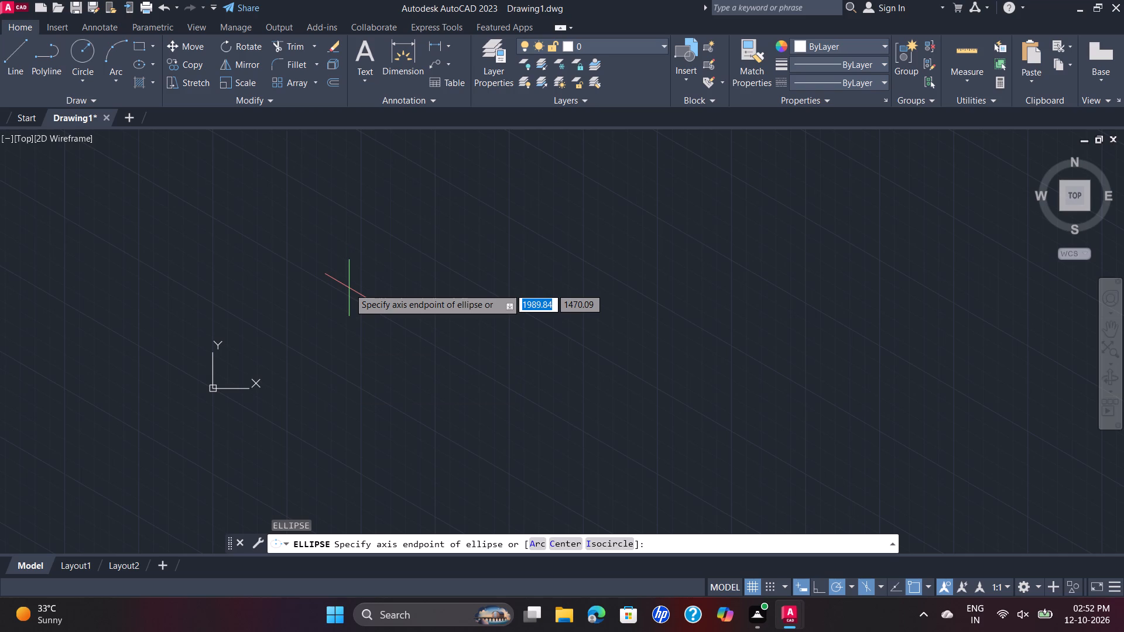
text(IS)
key(o)
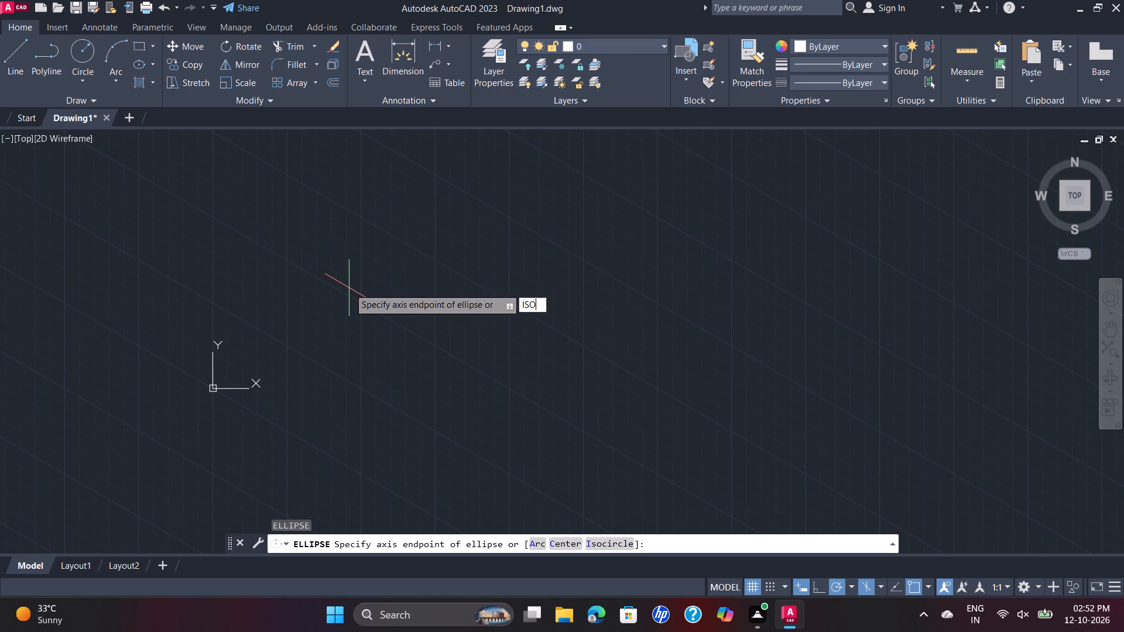
key(Return)
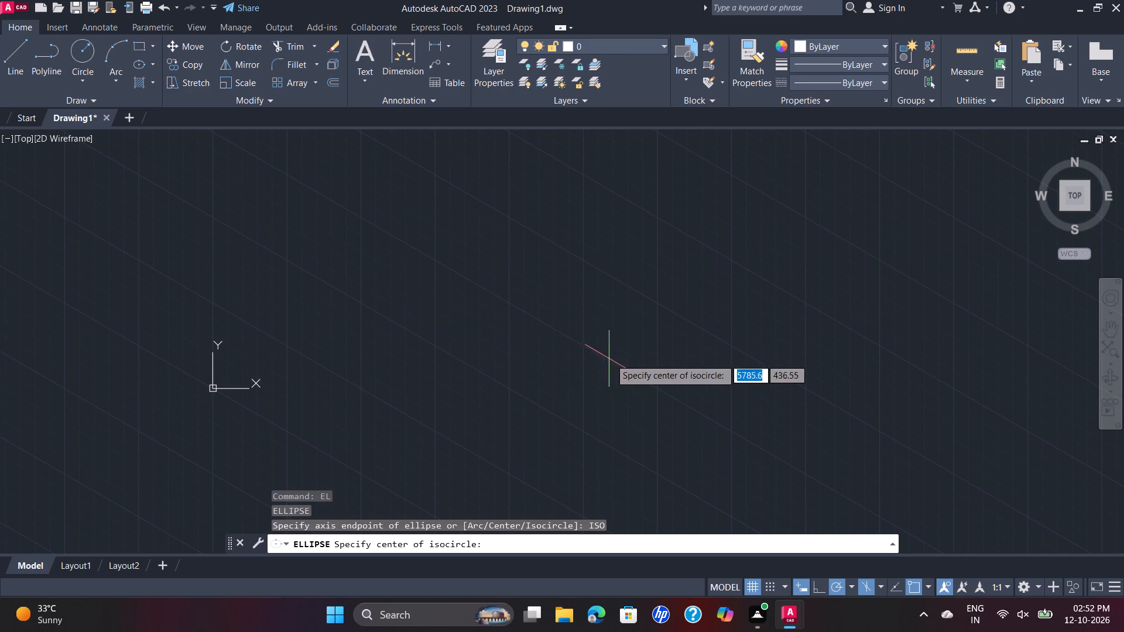
click(575, 342)
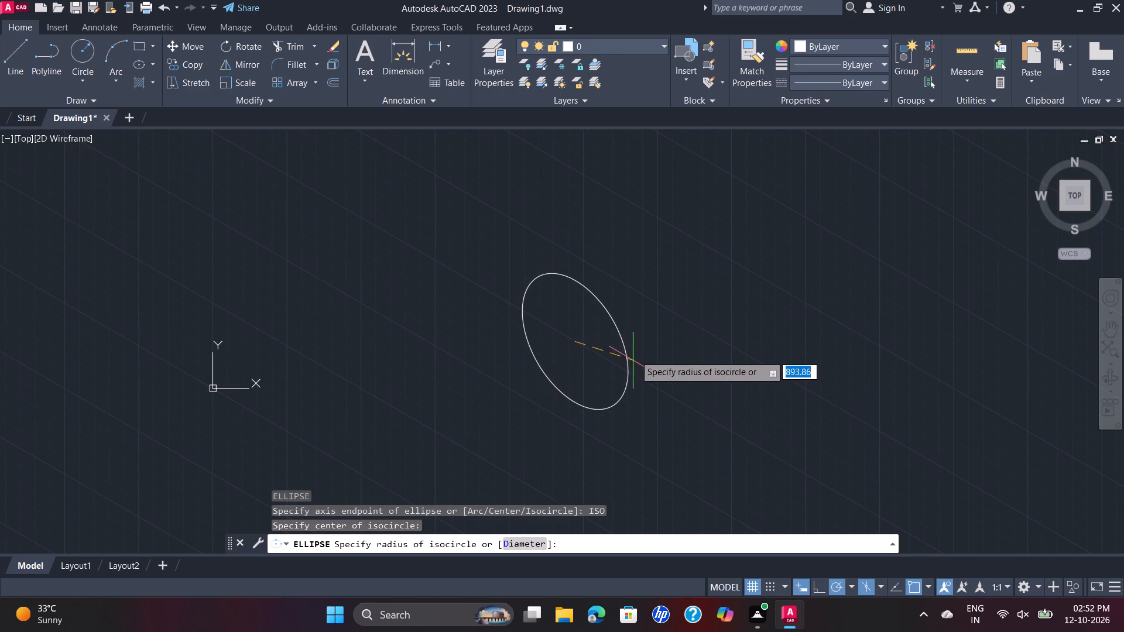
key(F5)
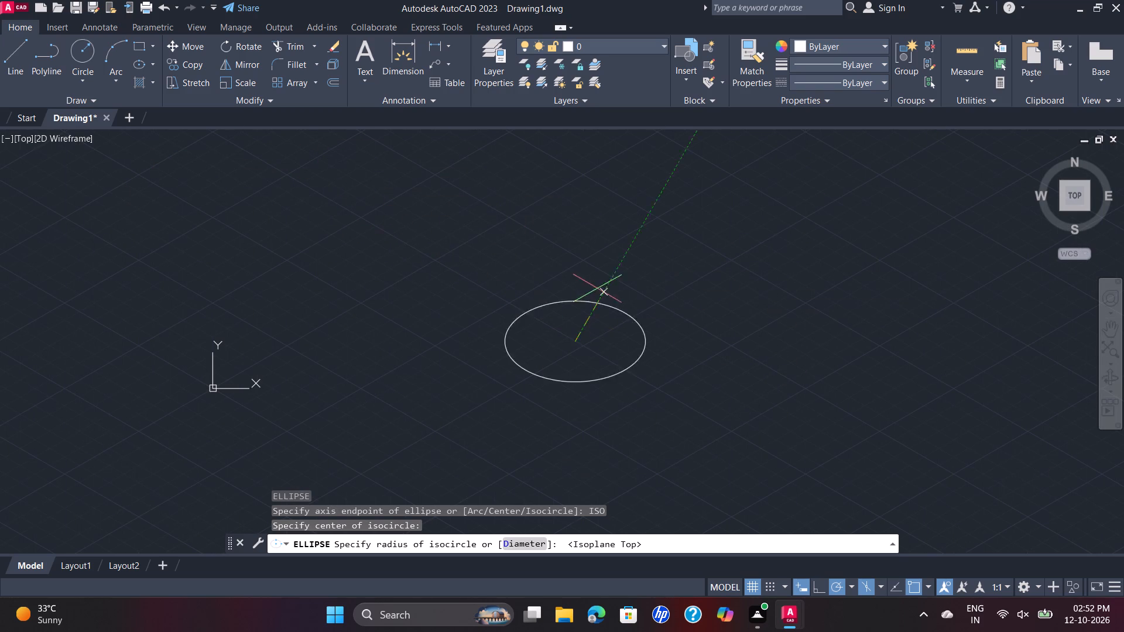
scroll(613, 312, up, 1)
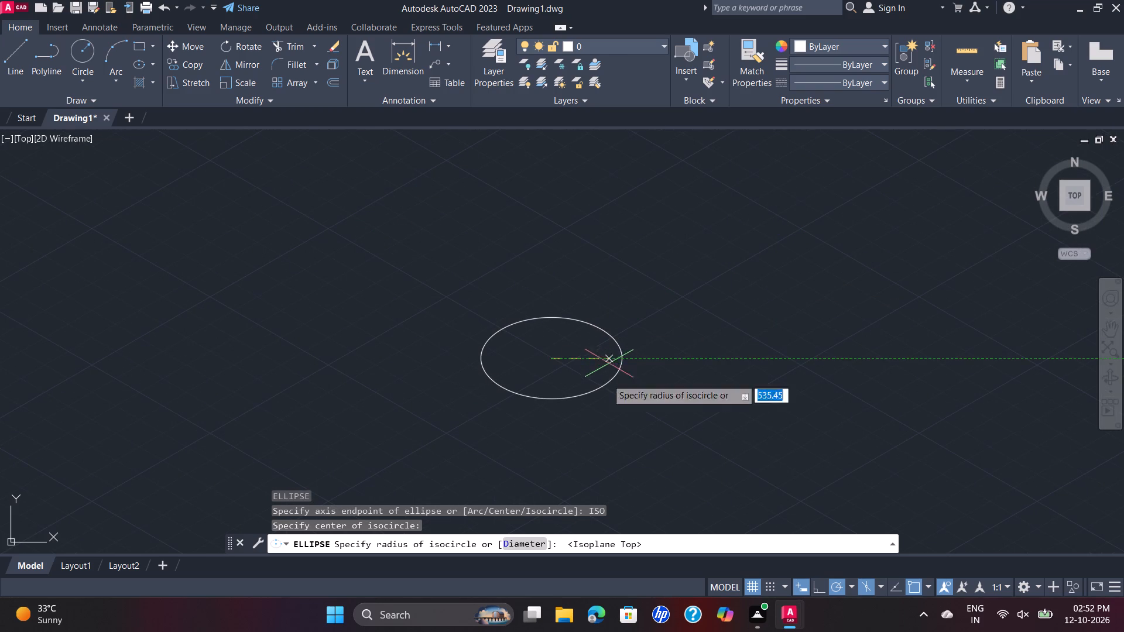
scroll(598, 369, up, 1)
scroll(595, 366, down, 6)
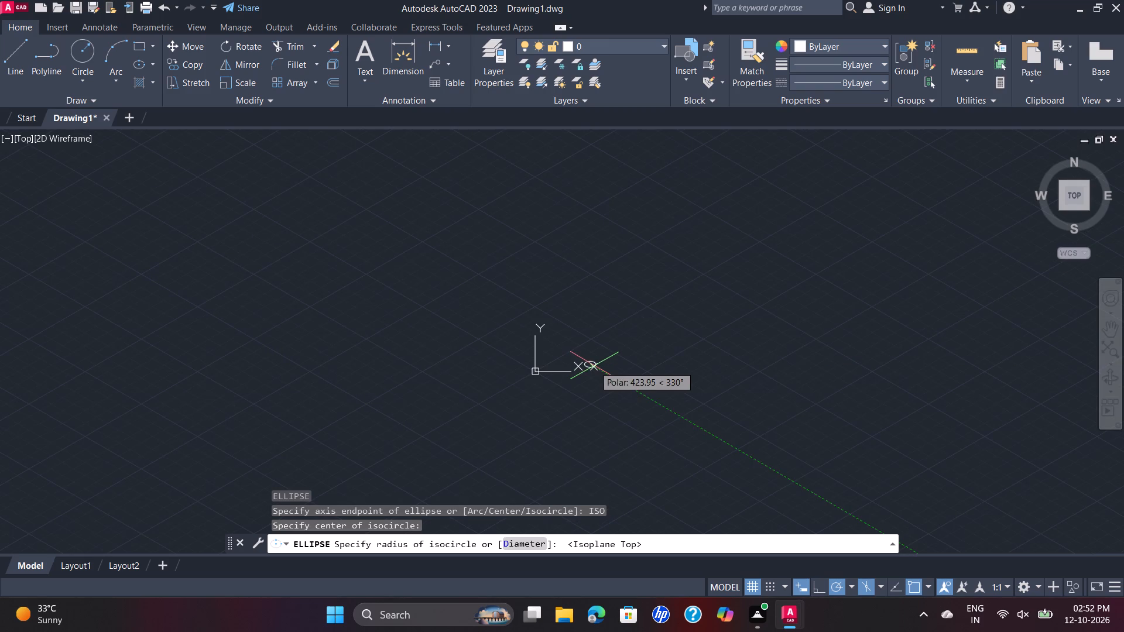
scroll(594, 363, up, 5)
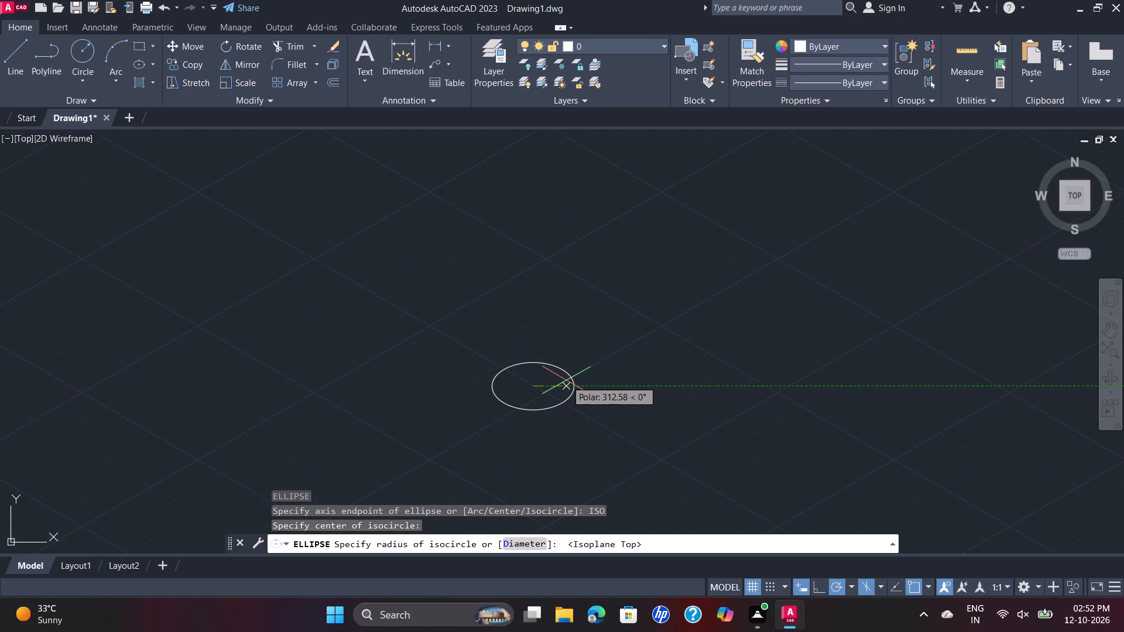
key(d)
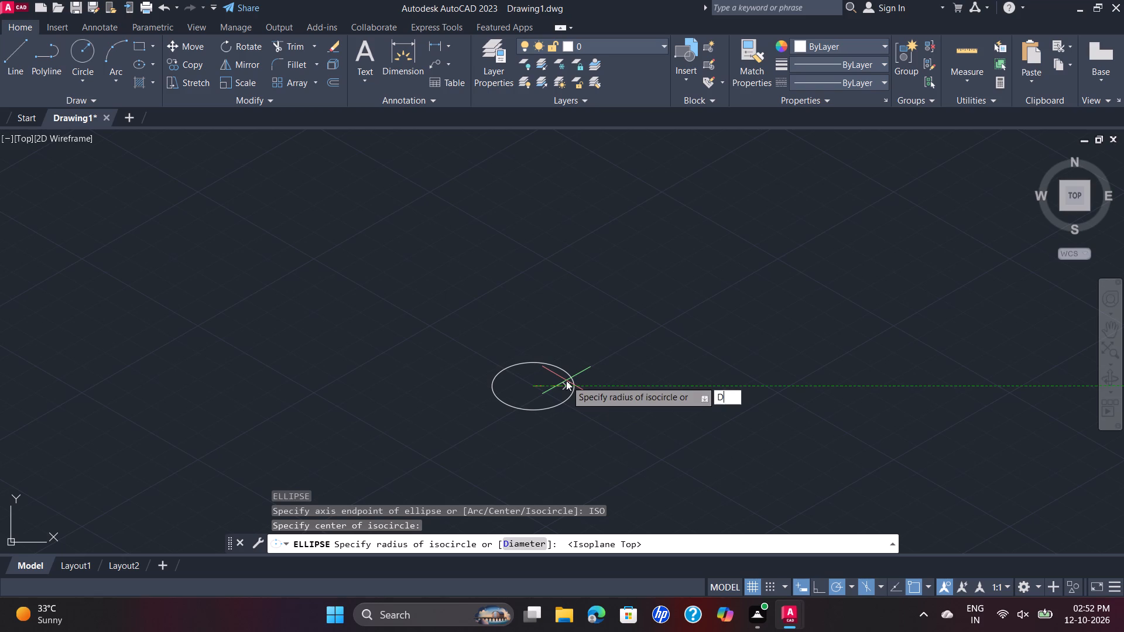
key(Return)
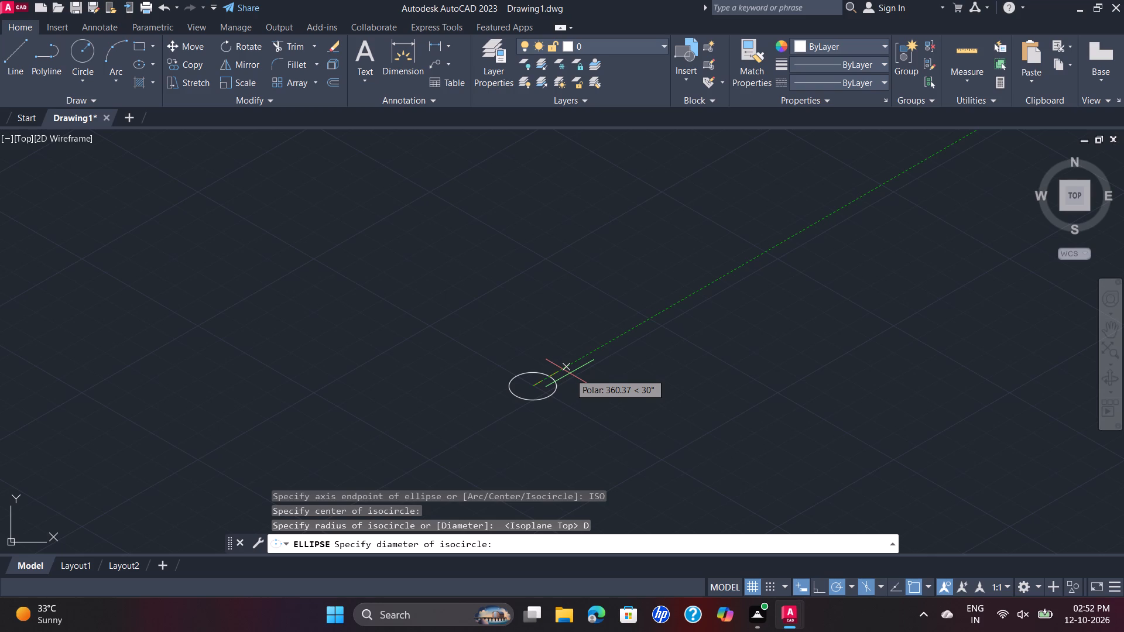
key(2)
key(0)
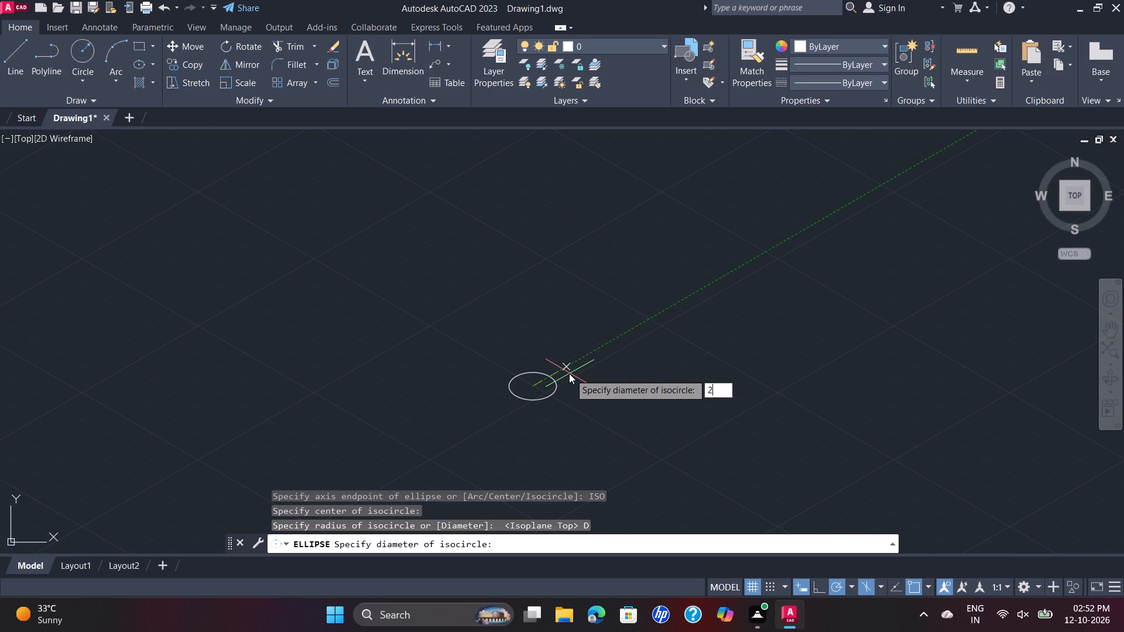
key(Return)
Draw a concentric isocircle with a diameter of 12.50 inside the existing isocircle on the top isoplane.
scroll(570, 373, up, 2)
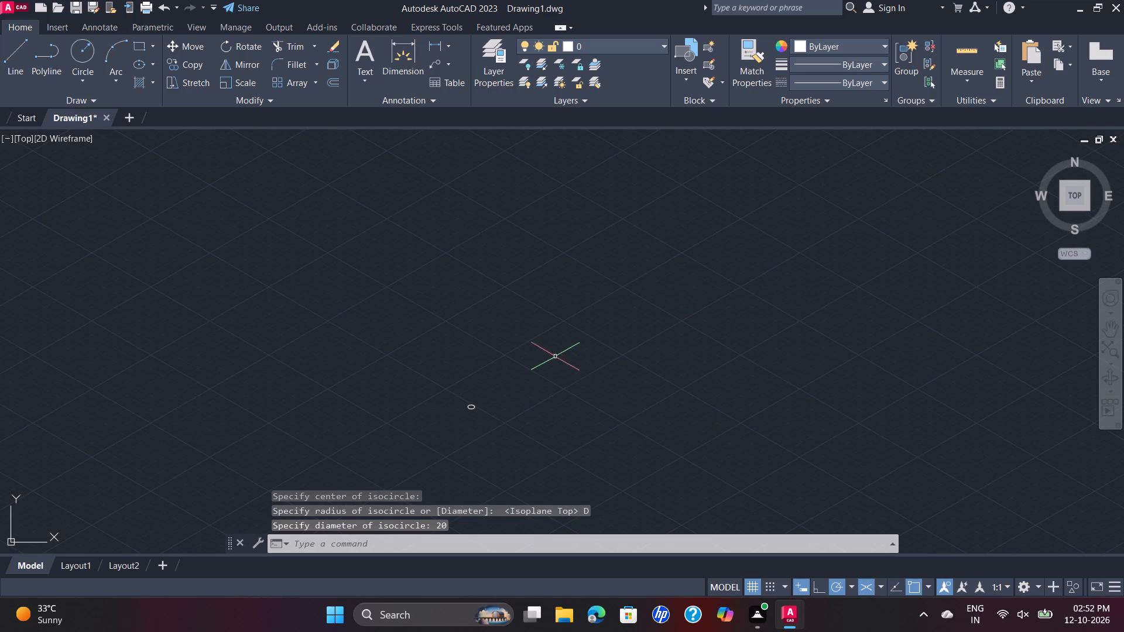
scroll(493, 400, up, 3)
scroll(413, 421, up, 2)
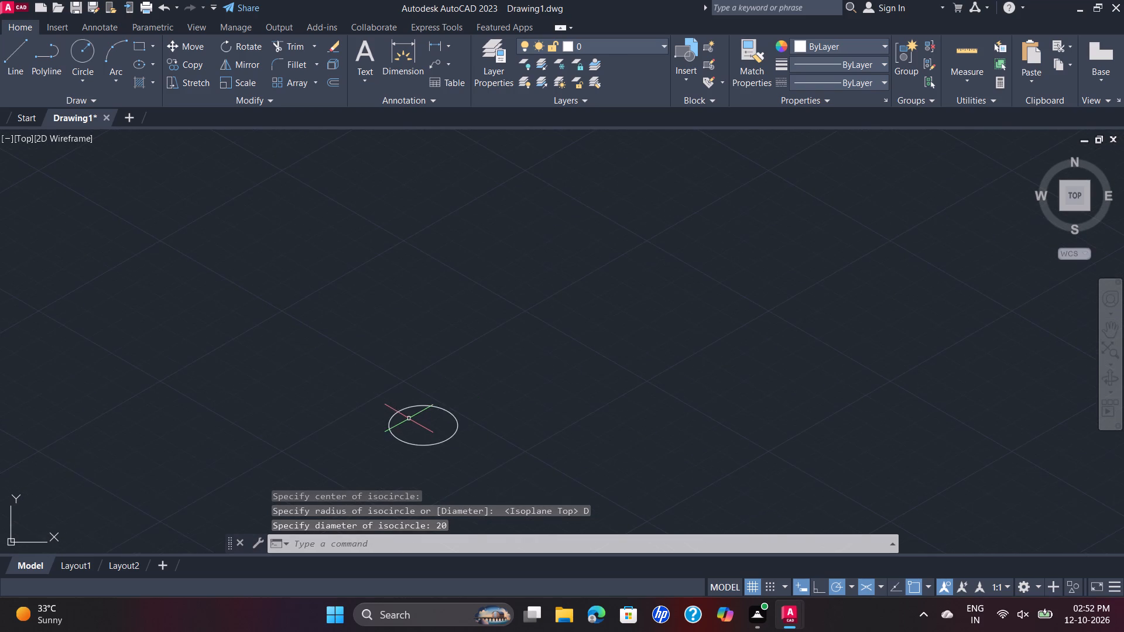
scroll(409, 418, up, 2)
middle_drag(410, 418, 475, 341)
scroll(478, 341, down, 2)
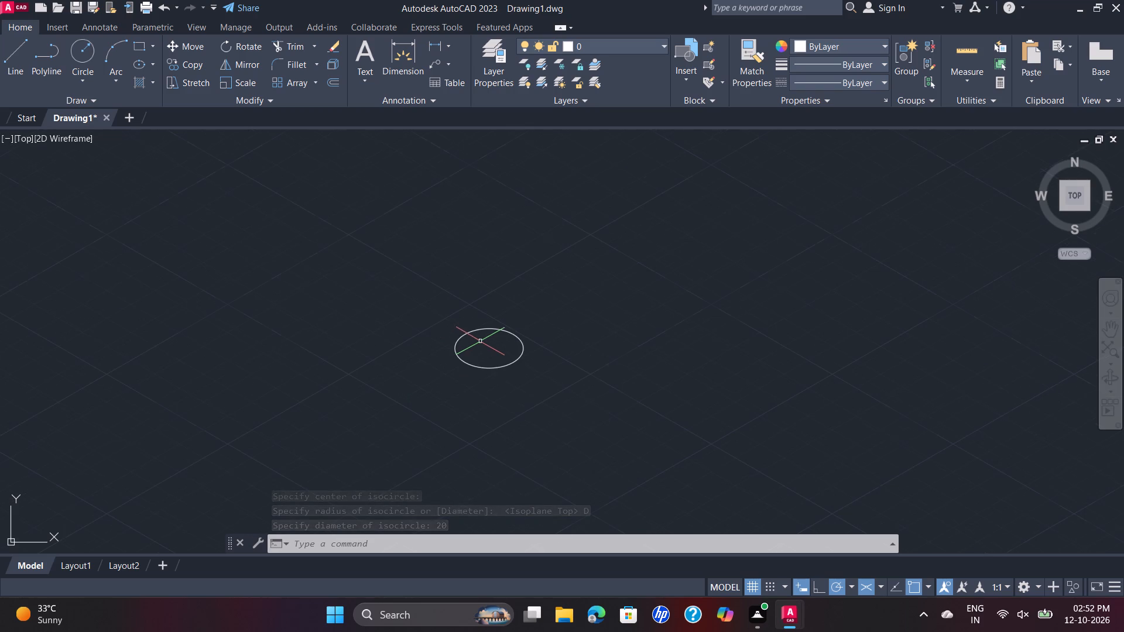
middle_drag(534, 308, 533, 341)
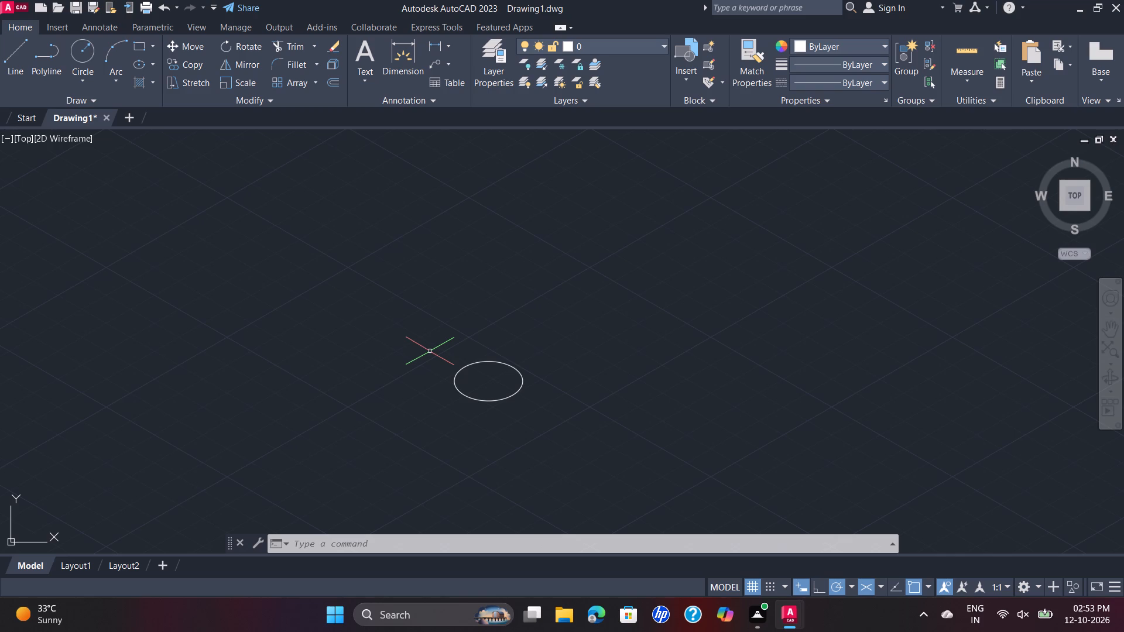
text(EL)
key(Return)
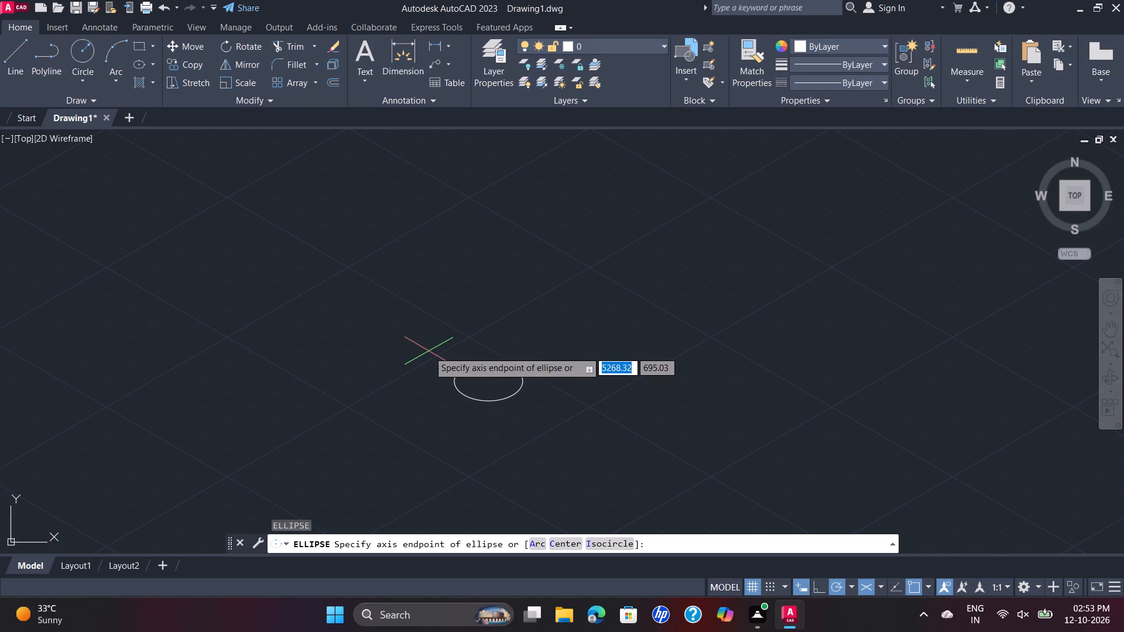
text(ISO)
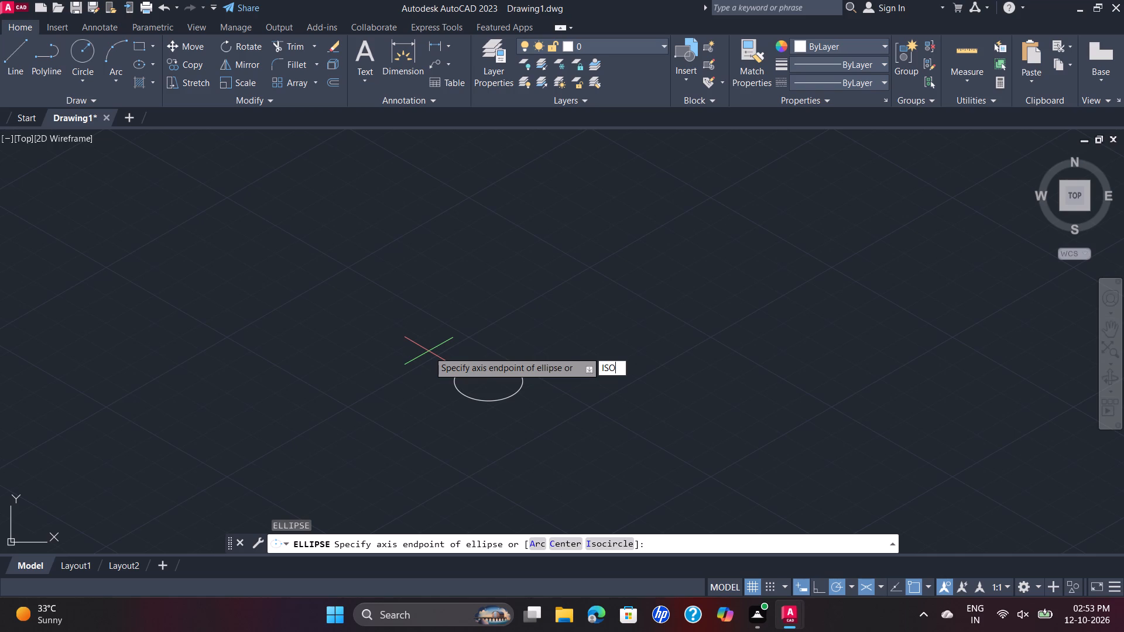
key(Return)
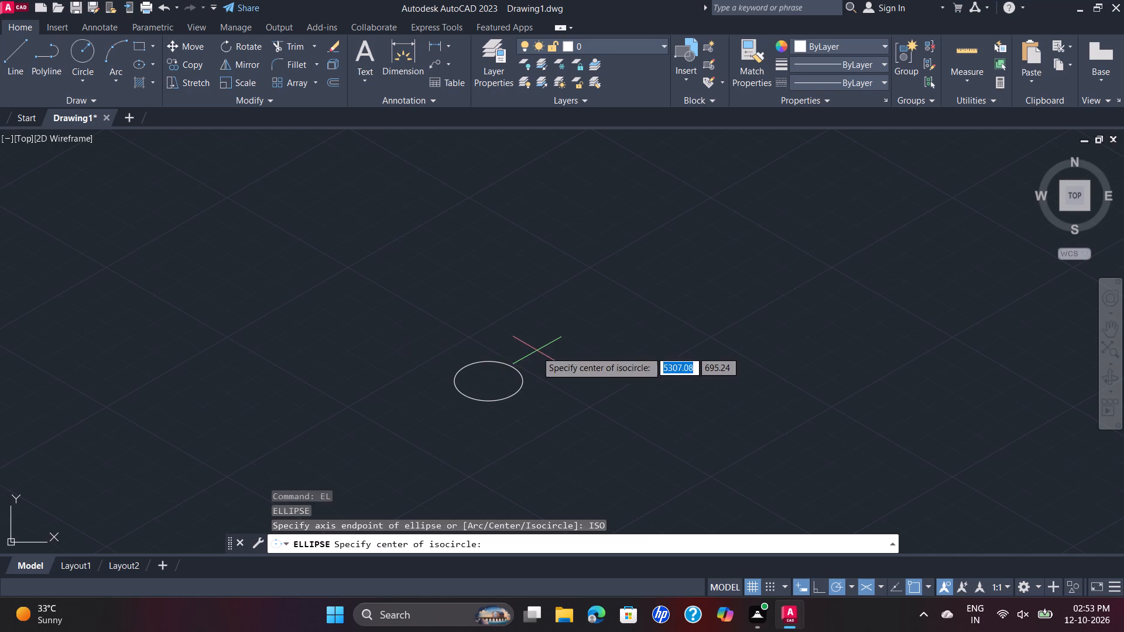
click(491, 381)
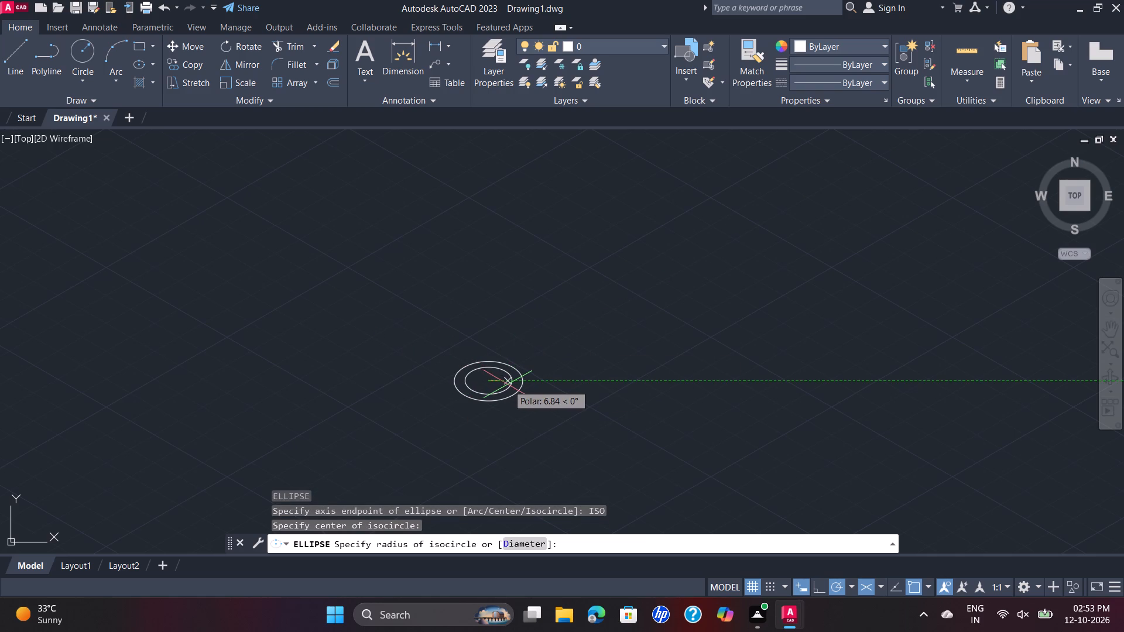
key(d)
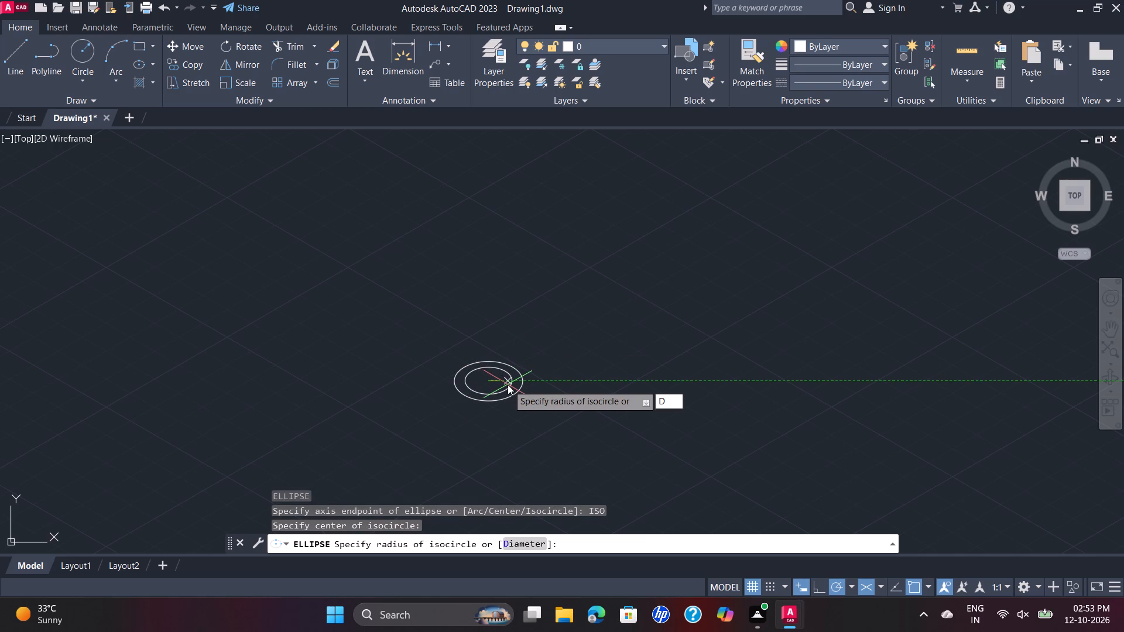
key(Return)
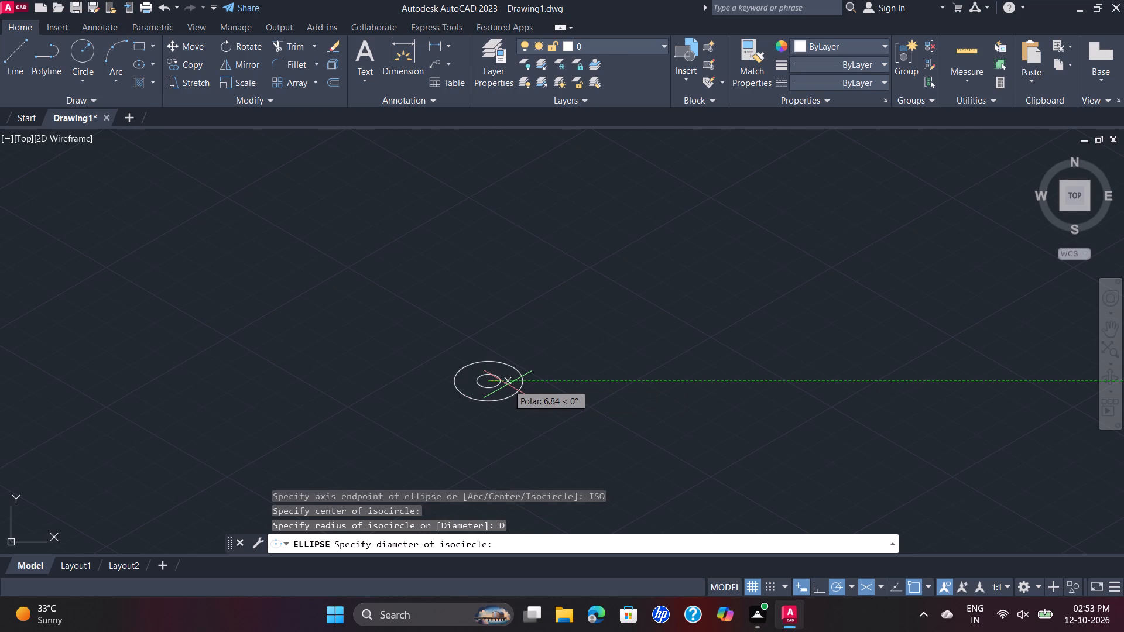
text(12.50)
key(Return)
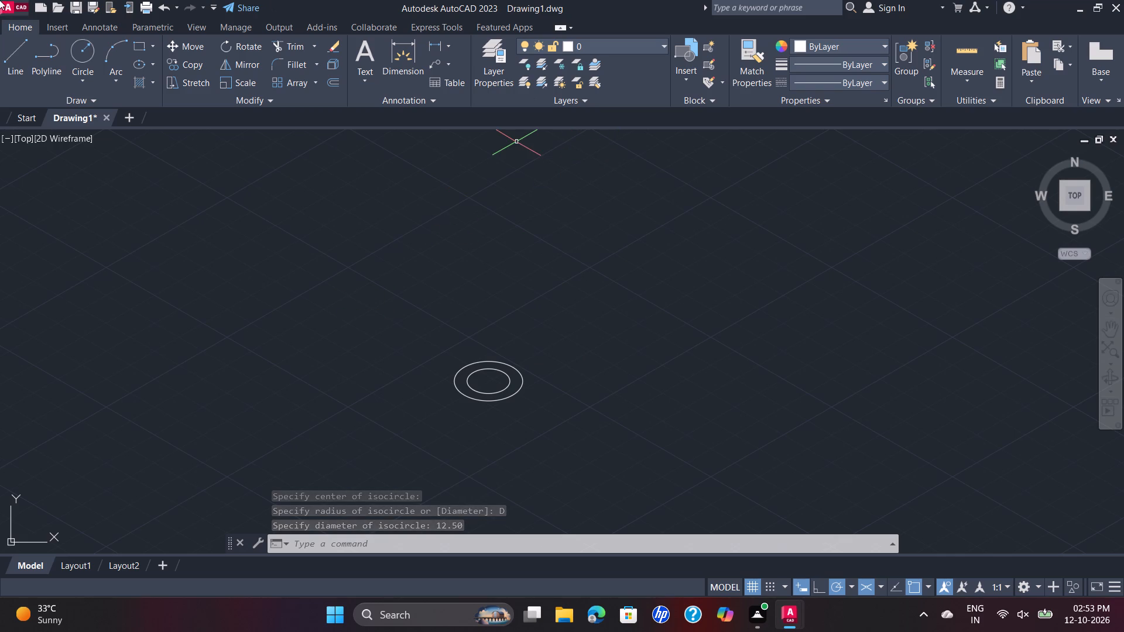
Draw a 90-unit line from the isocircles' common centre, up and to the right along the 30° isometric axis.
click(10, 56)
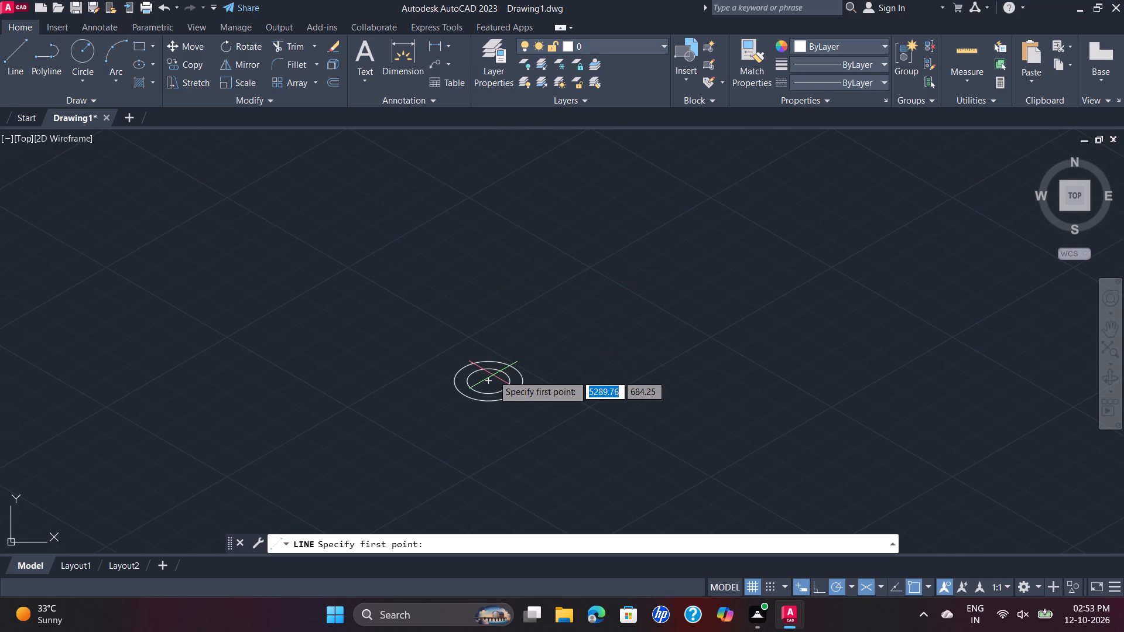
click(489, 384)
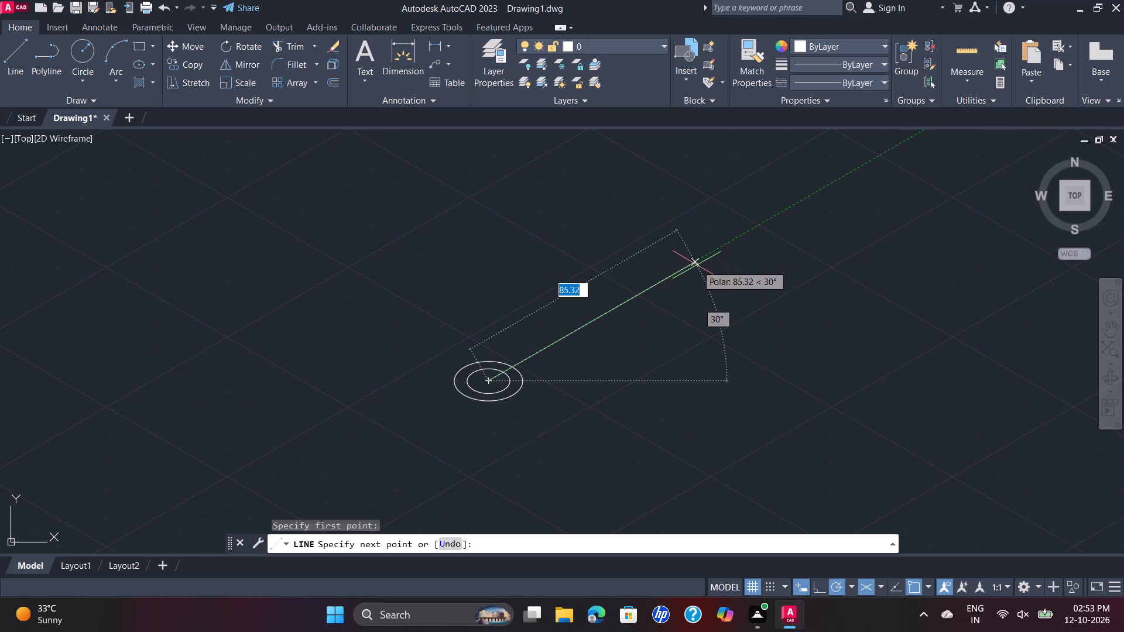
text(90)
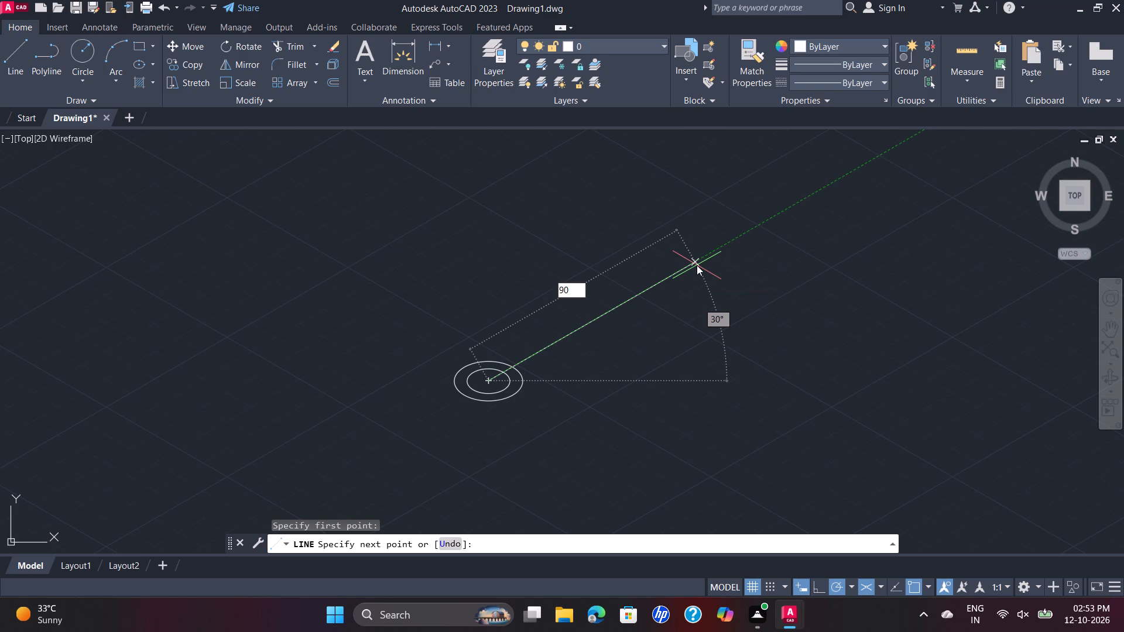
key(Return)
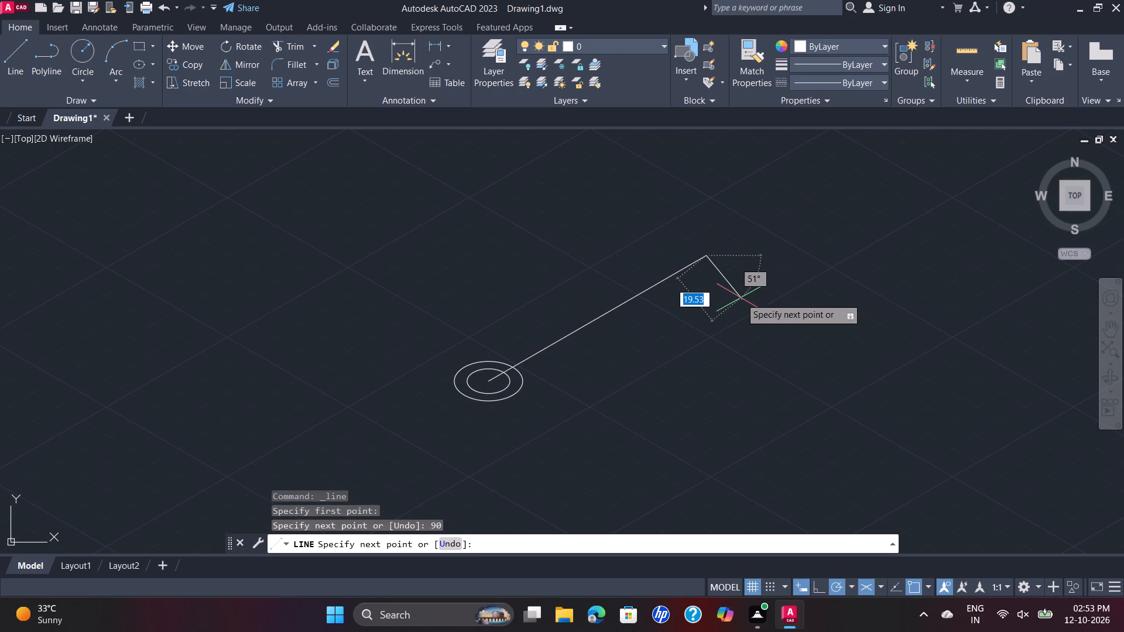
key(Escape)
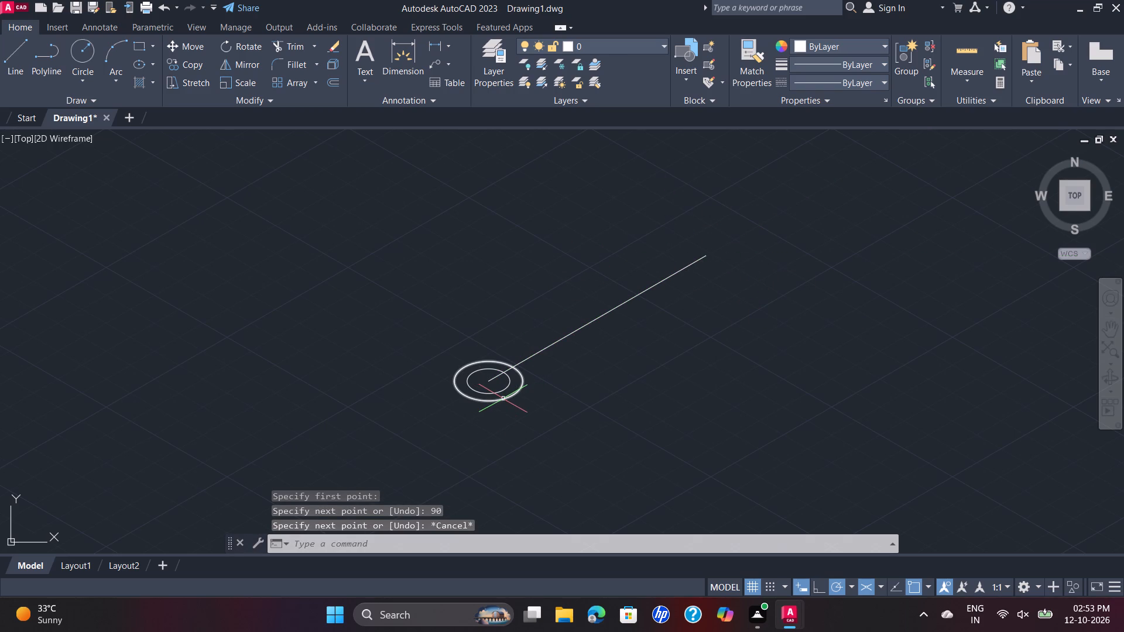
Copy both concentric isocircles from their centre to the far endpoint of the 30° line.
click(503, 399)
click(505, 386)
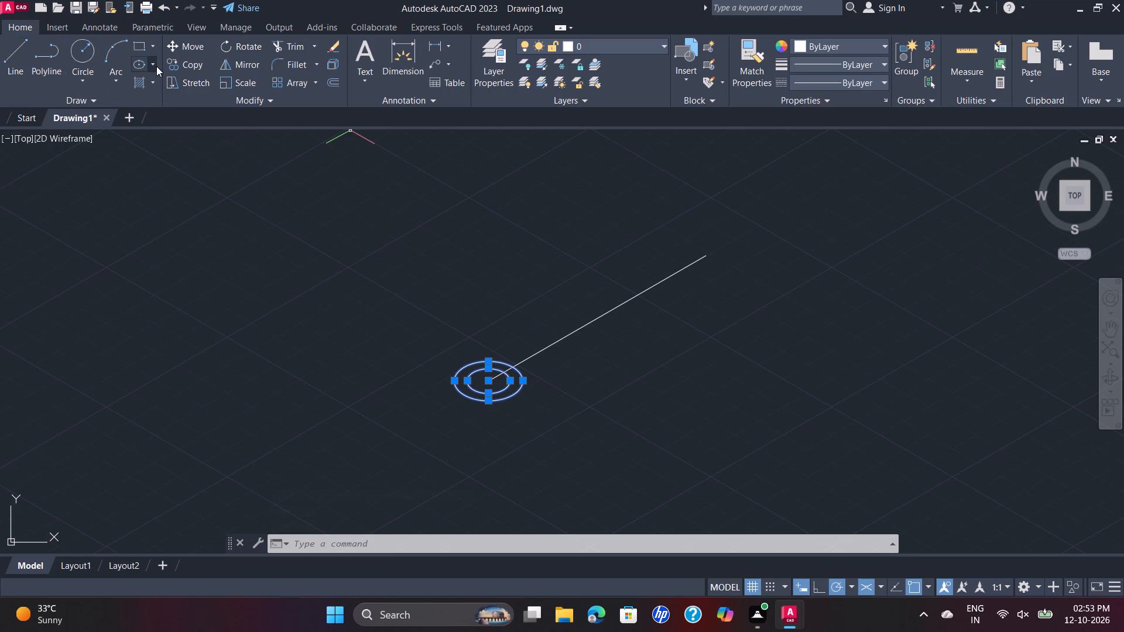
click(185, 60)
click(489, 378)
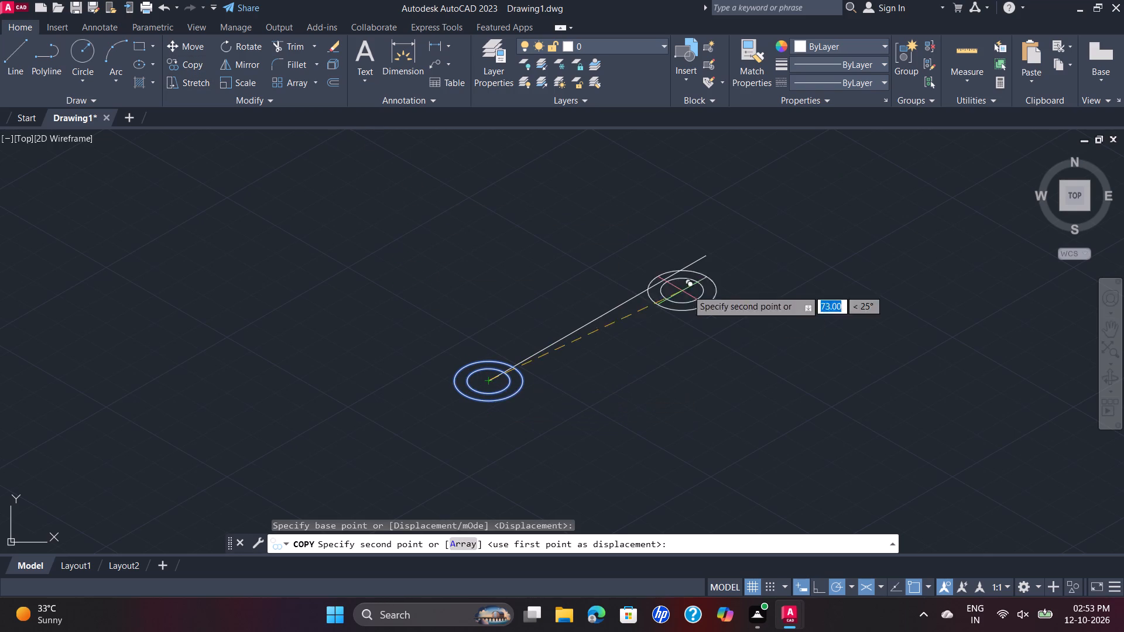
click(702, 256)
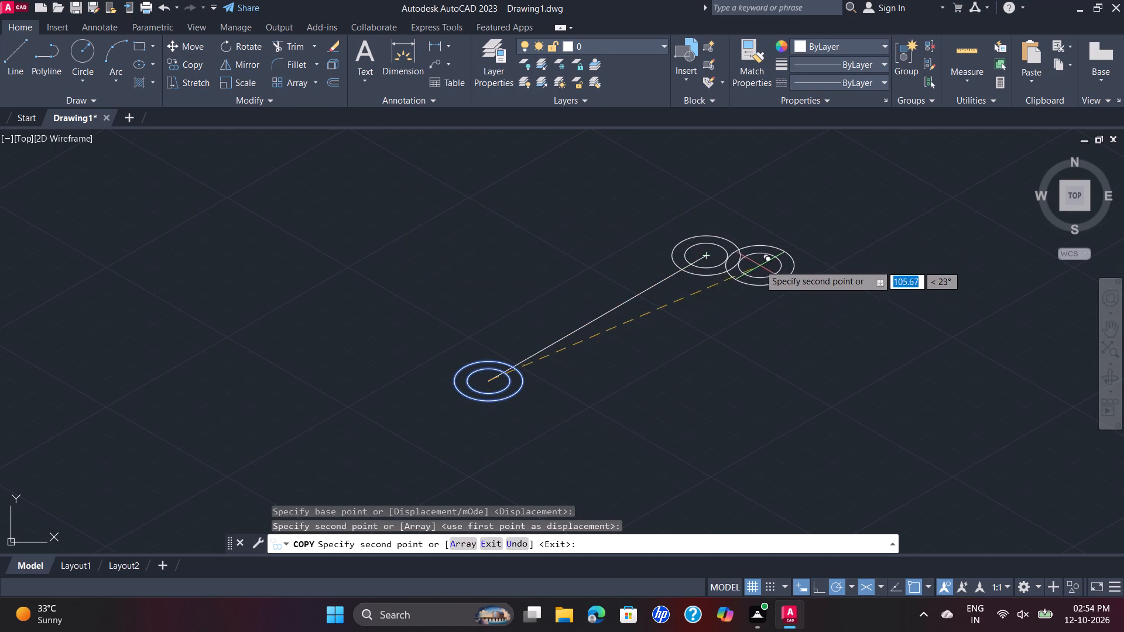
key(Escape)
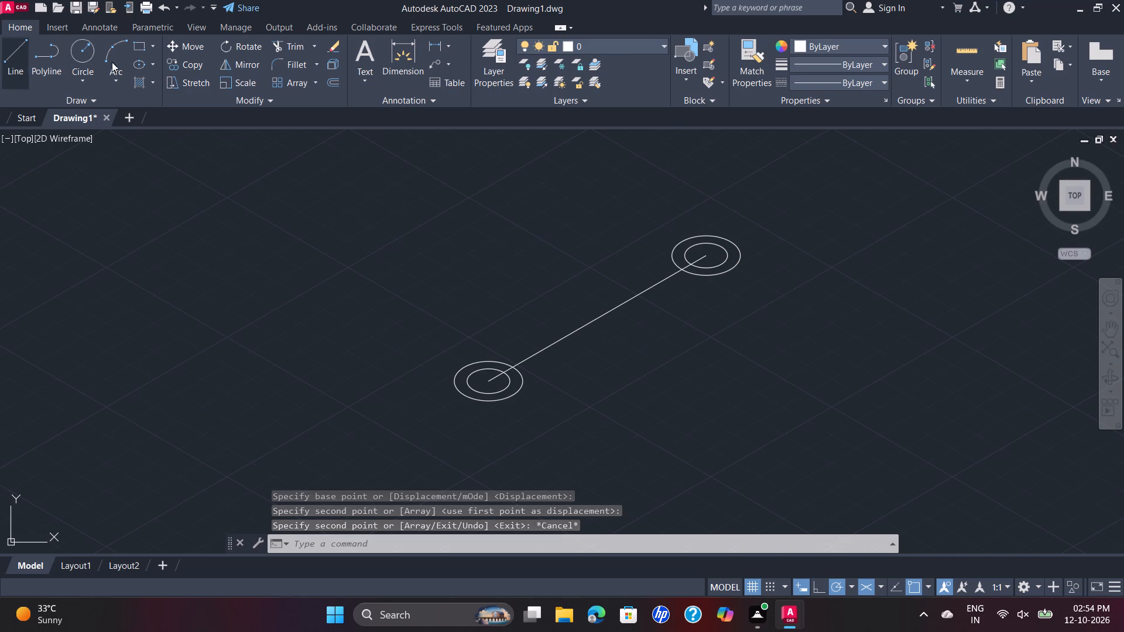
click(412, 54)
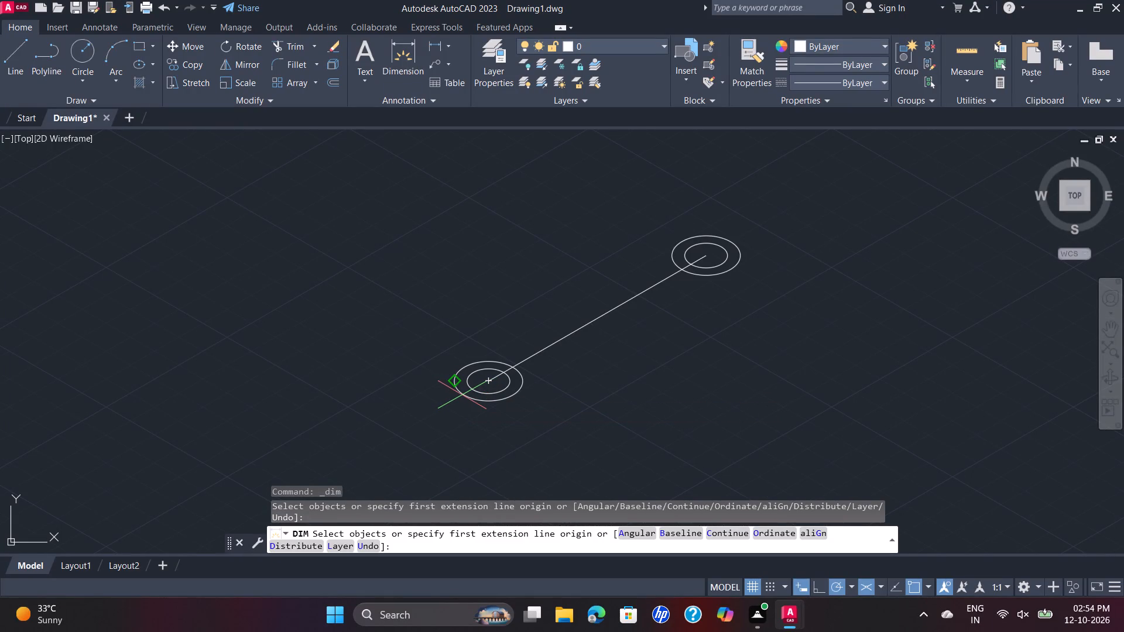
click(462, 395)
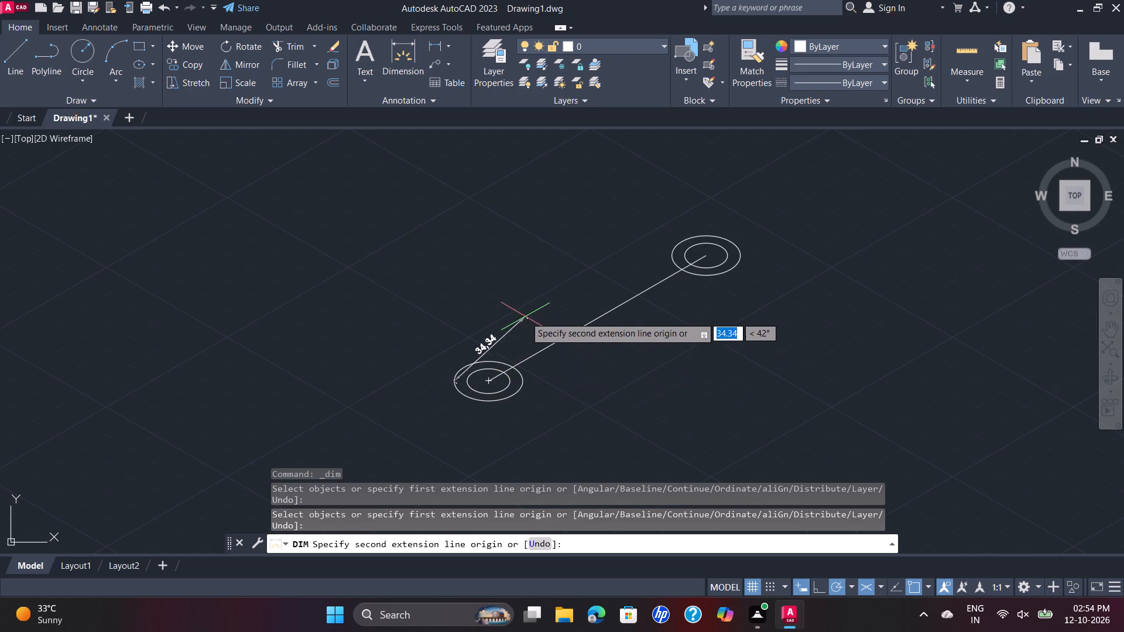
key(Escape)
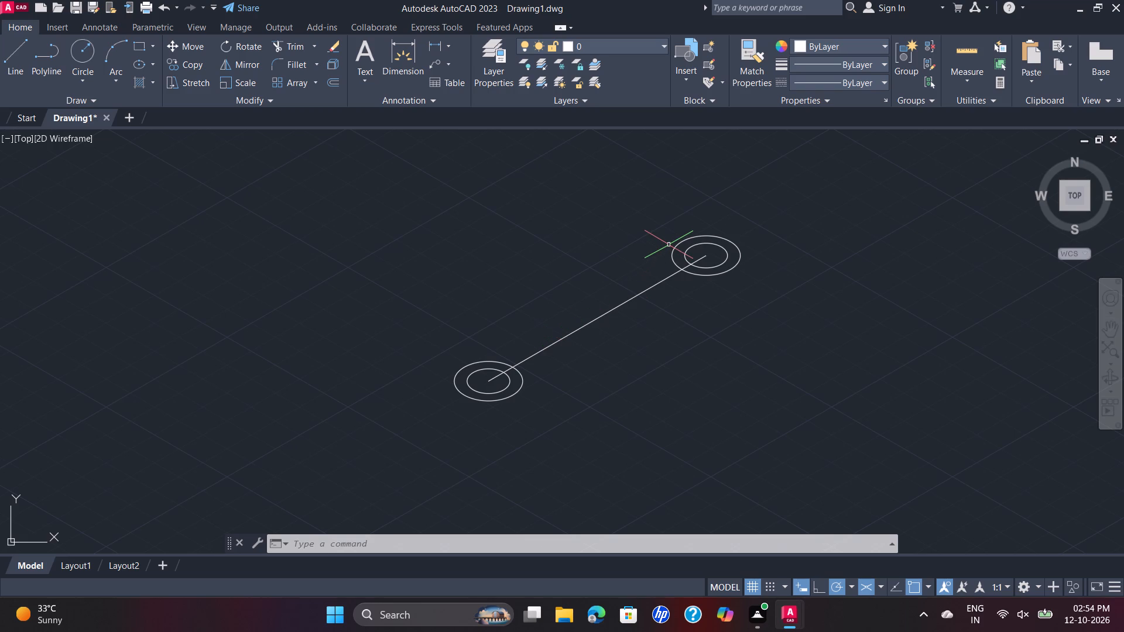
Draw a 40-unit line from the midpoint of the 90-unit line, up and to the left along the 150° isometric axis.
scroll(712, 293, up, 1)
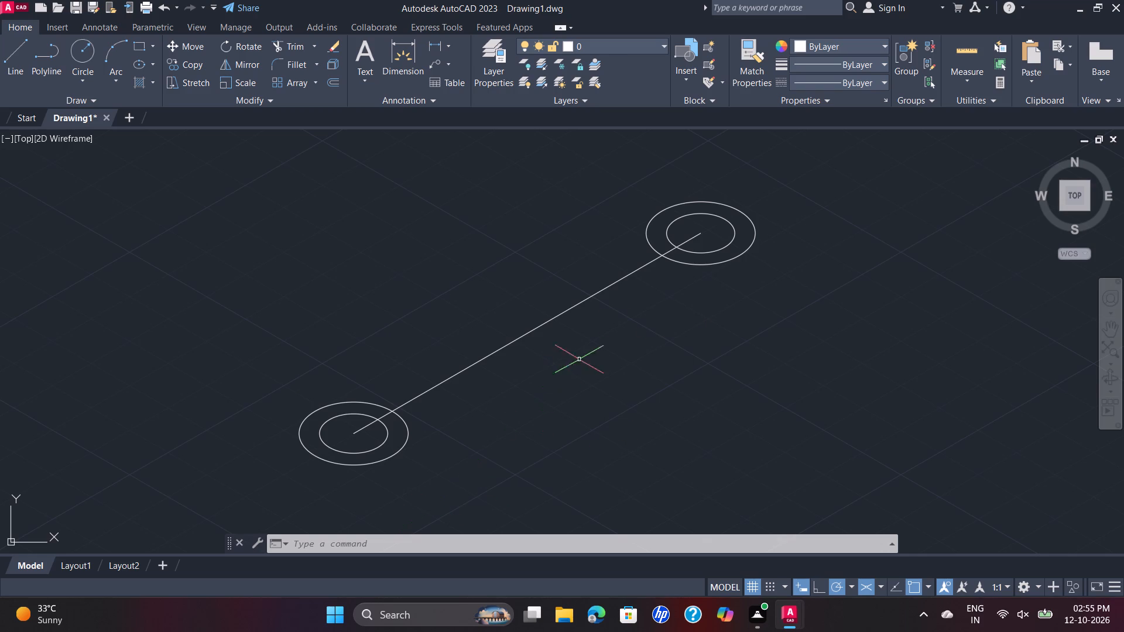
scroll(631, 317, down, 2)
scroll(632, 317, up, 1)
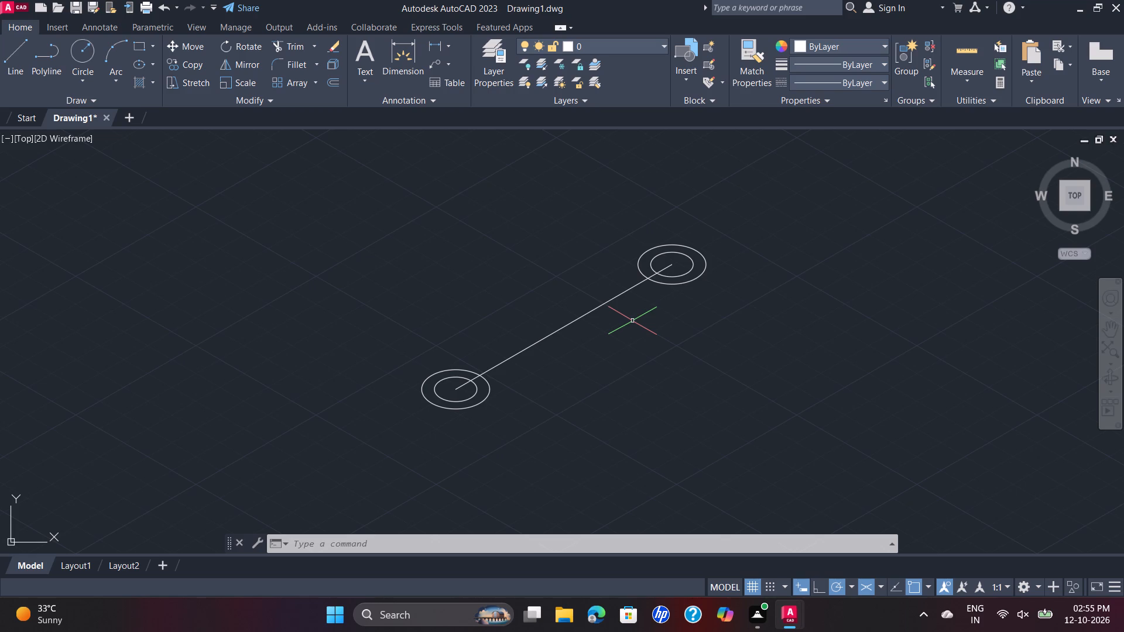
scroll(632, 321, up, 1)
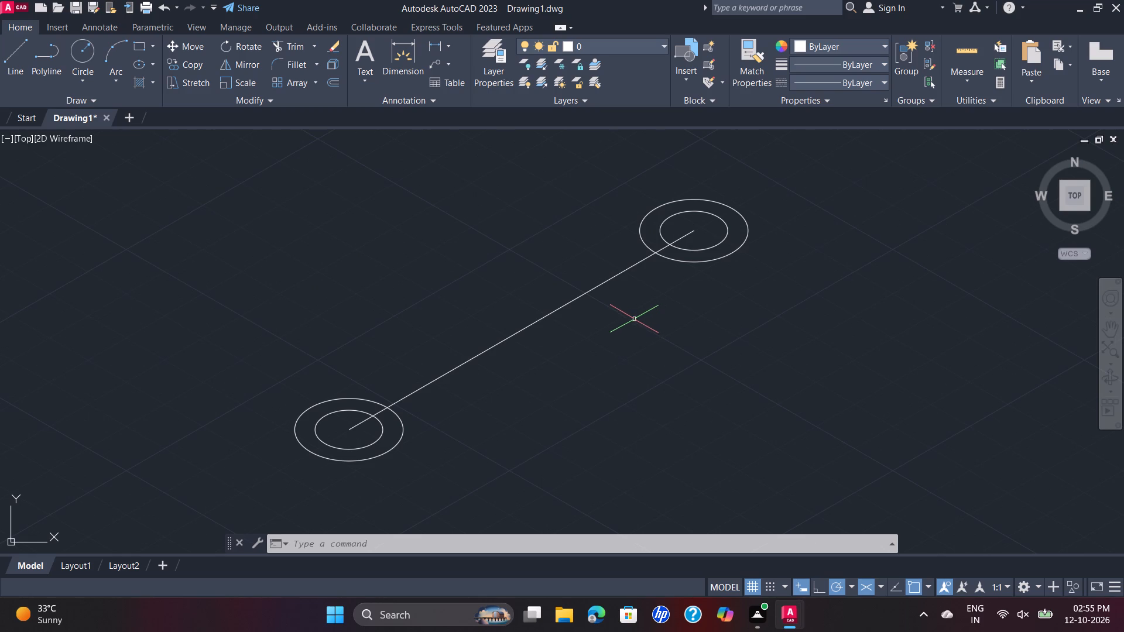
click(11, 61)
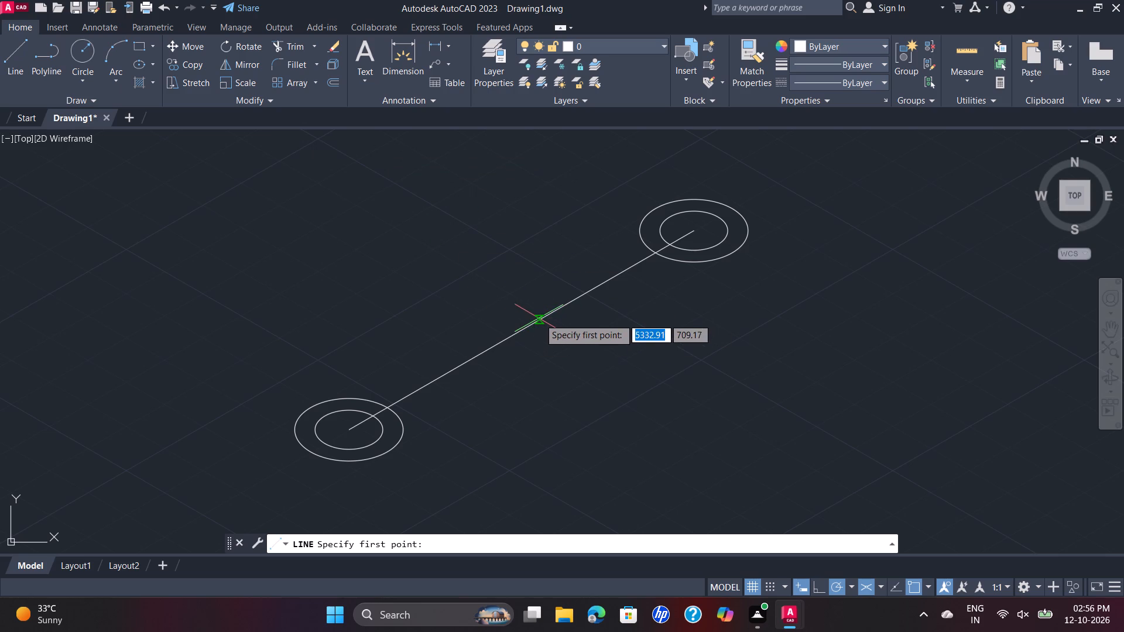
click(523, 329)
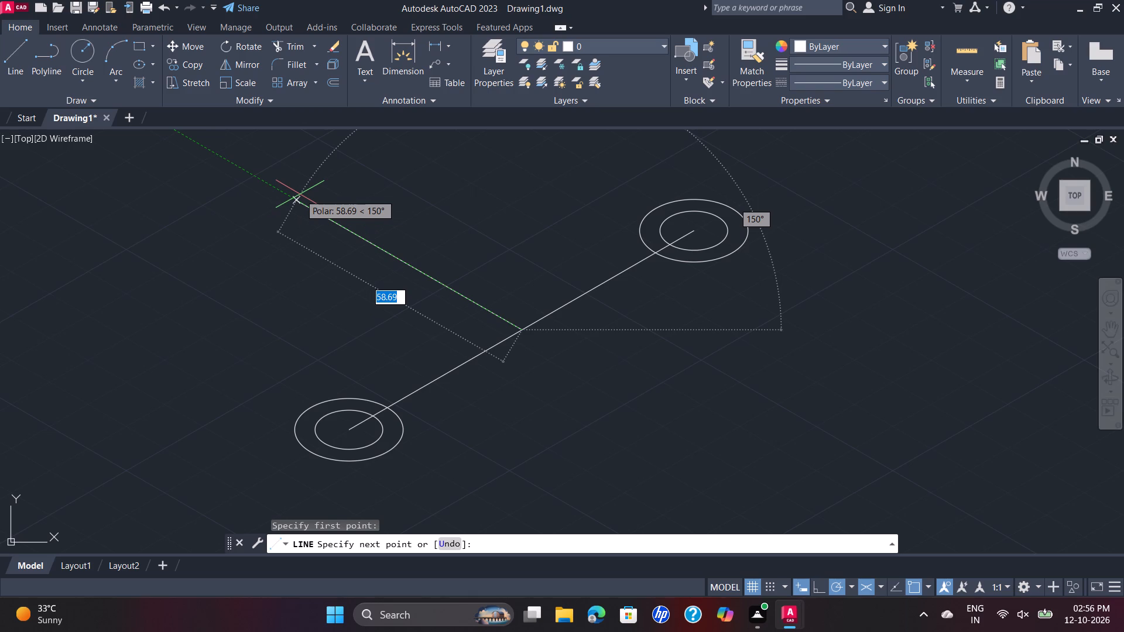
text(40)
key(Return)
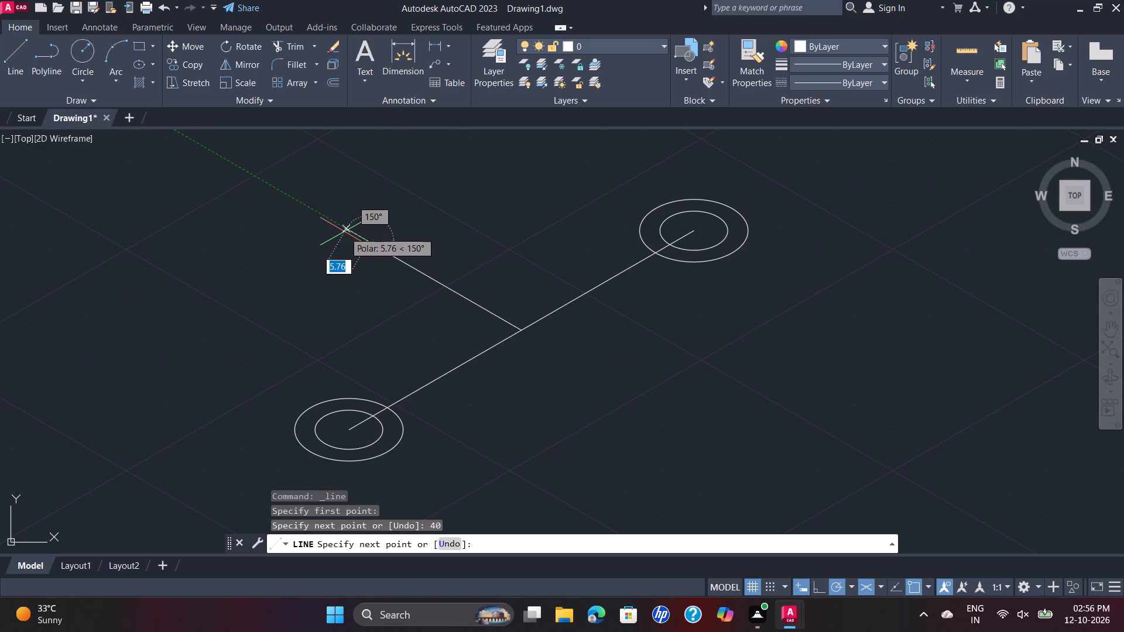
key(Escape)
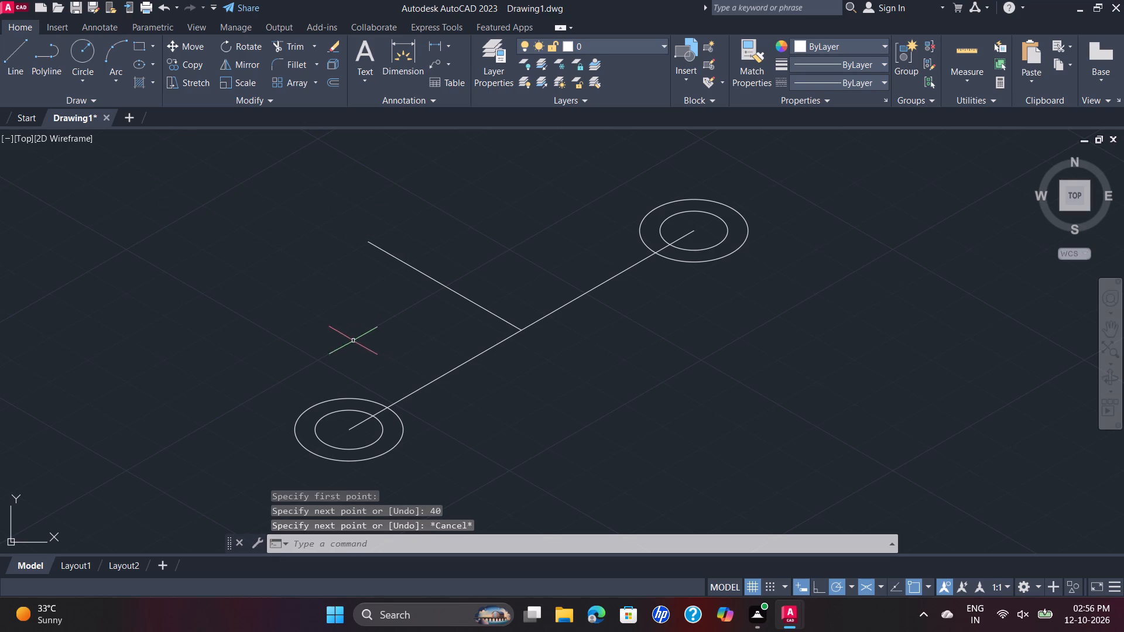
Draw an isocircle with a radius of 35 on the top isoplane, centred on the free end of the 40-unit line.
text(EL)
key(Return)
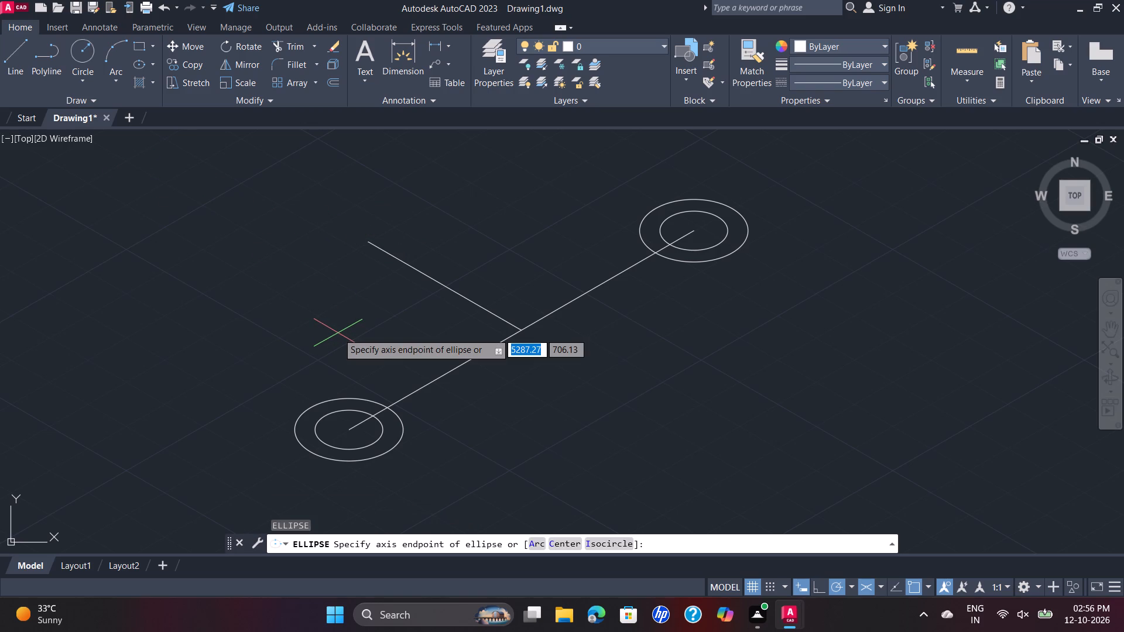
text(ISO)
key(Return)
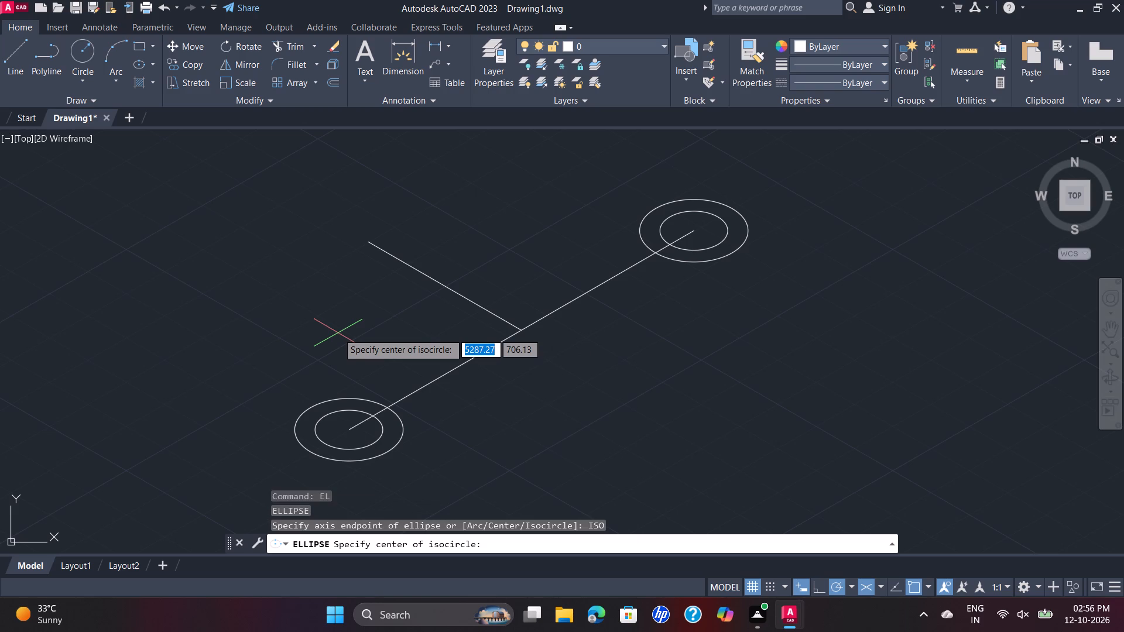
click(369, 240)
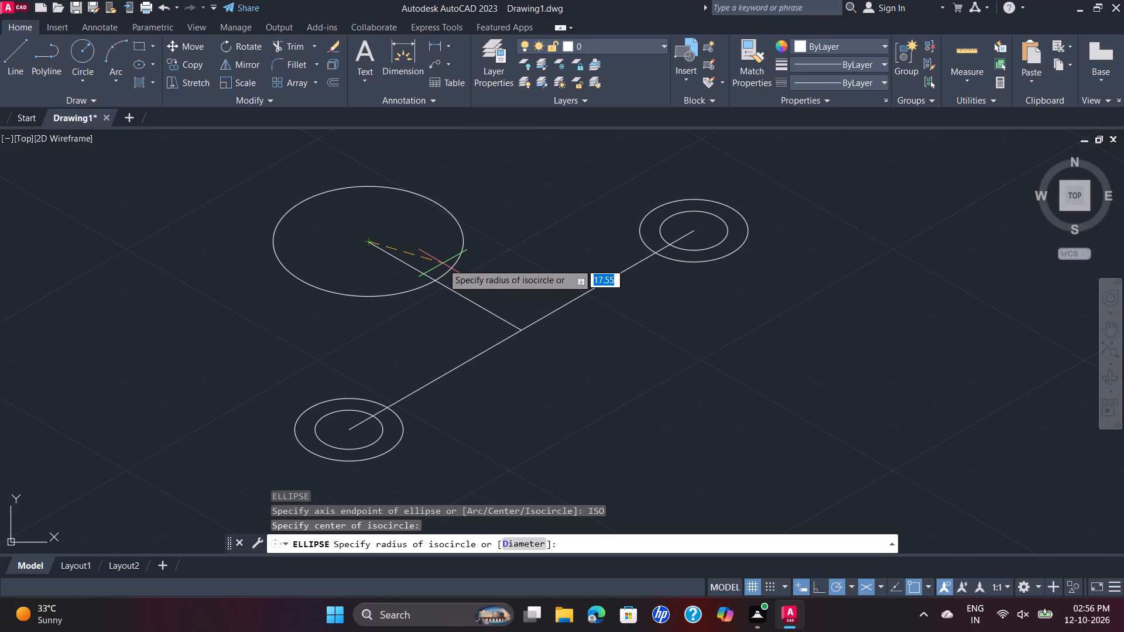
text(35)
key(Return)
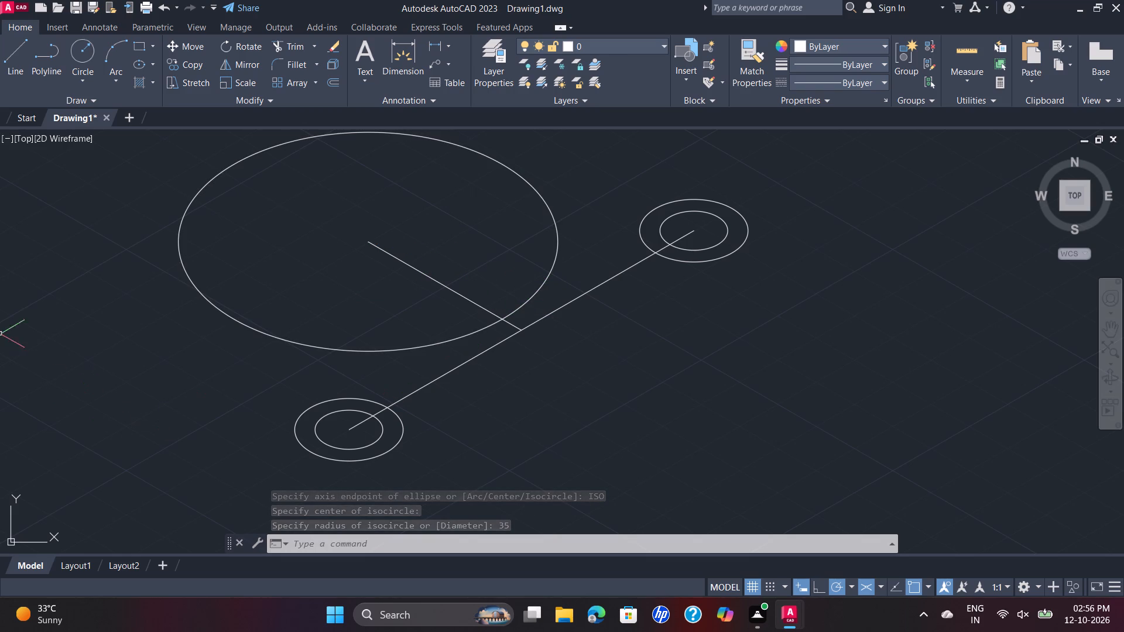
Draw two lines at 150° from where the 90-unit line crosses each small outer isocircle, extending just past the large isocircle's edge.
click(13, 67)
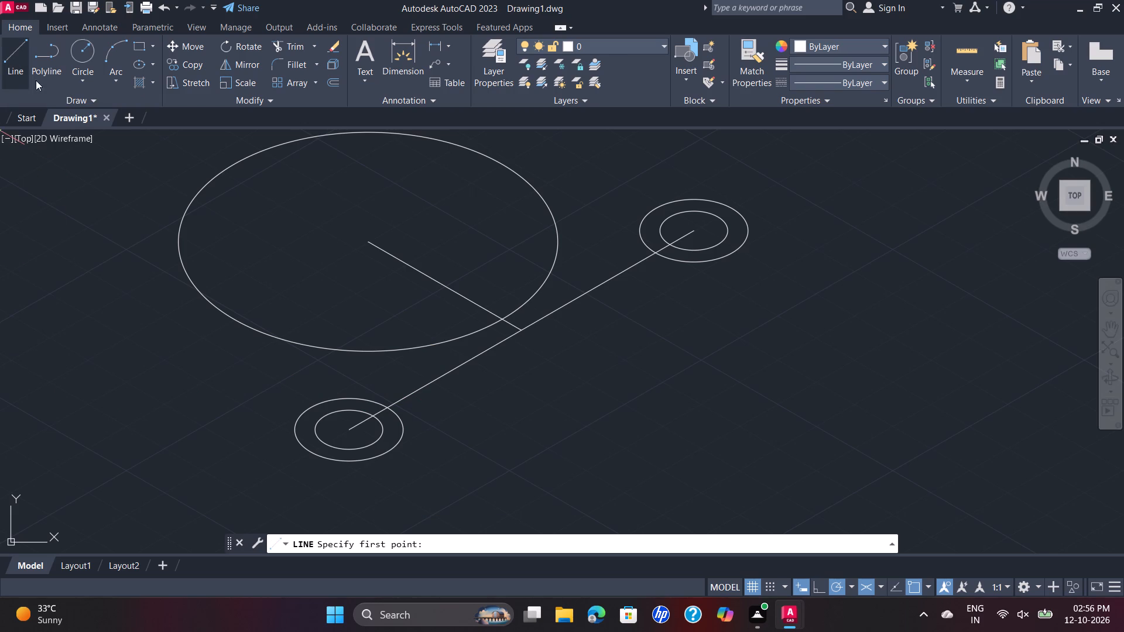
click(384, 408)
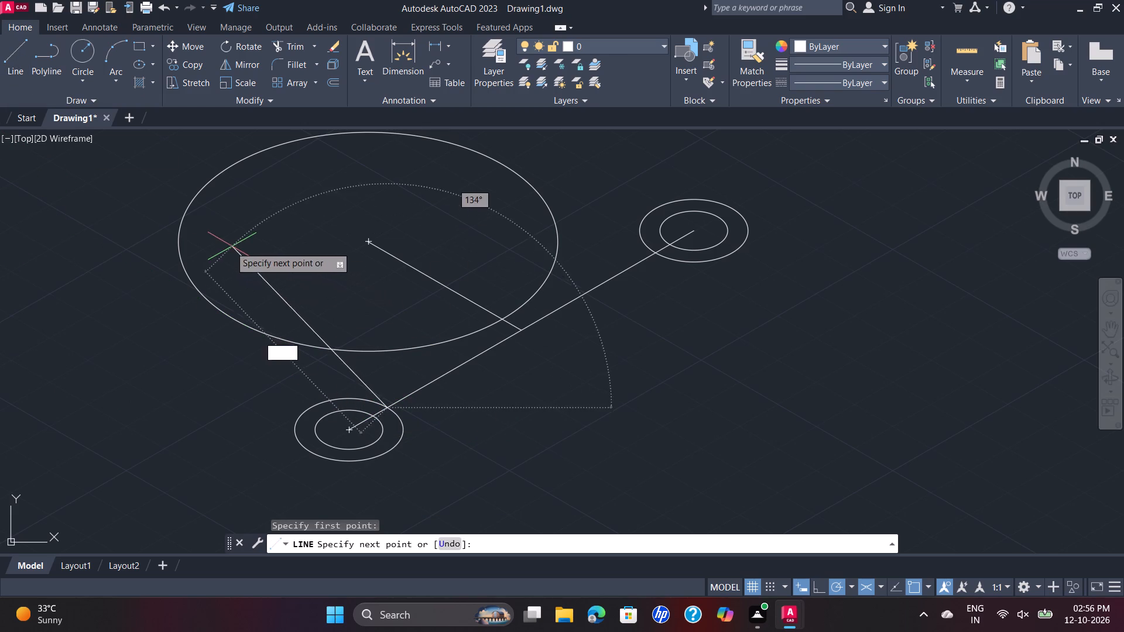
click(184, 293)
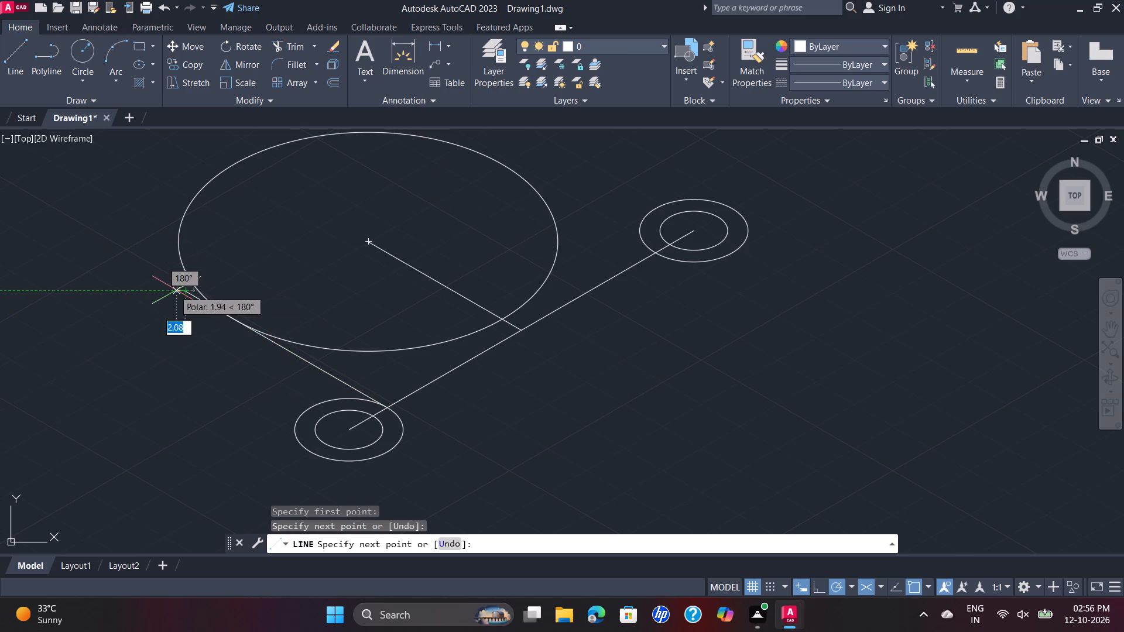
key(Escape)
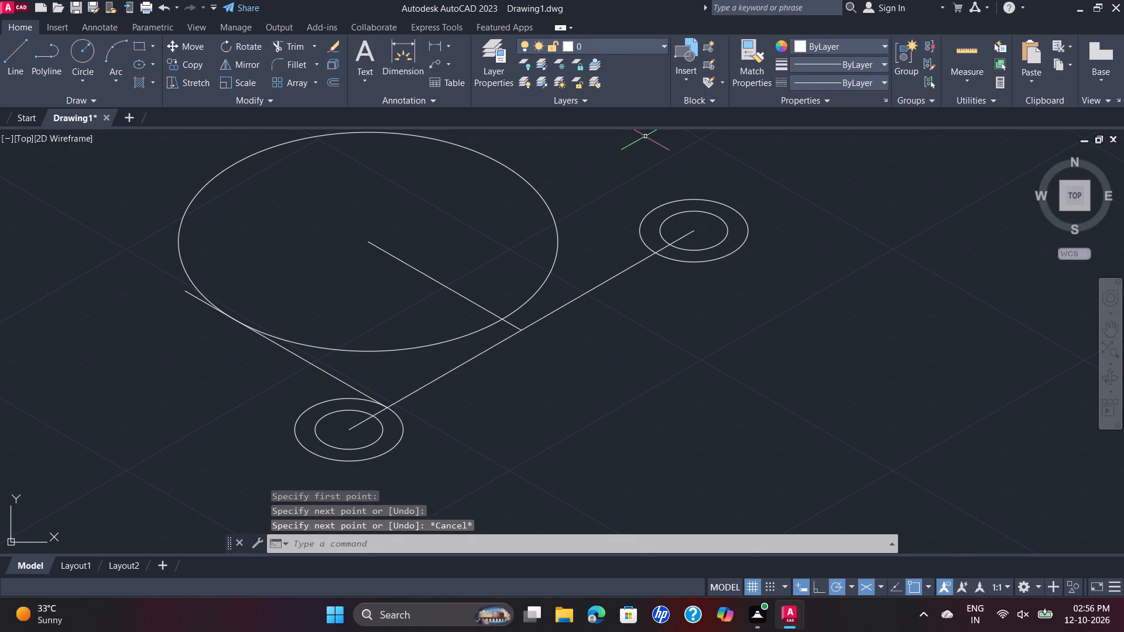
key(space)
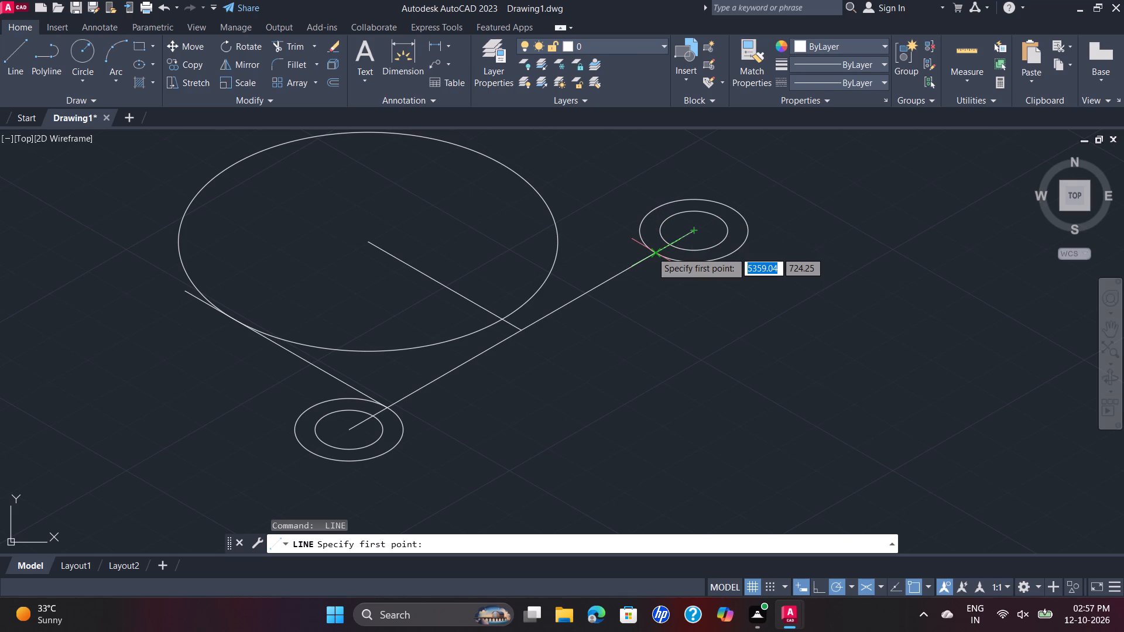
click(652, 252)
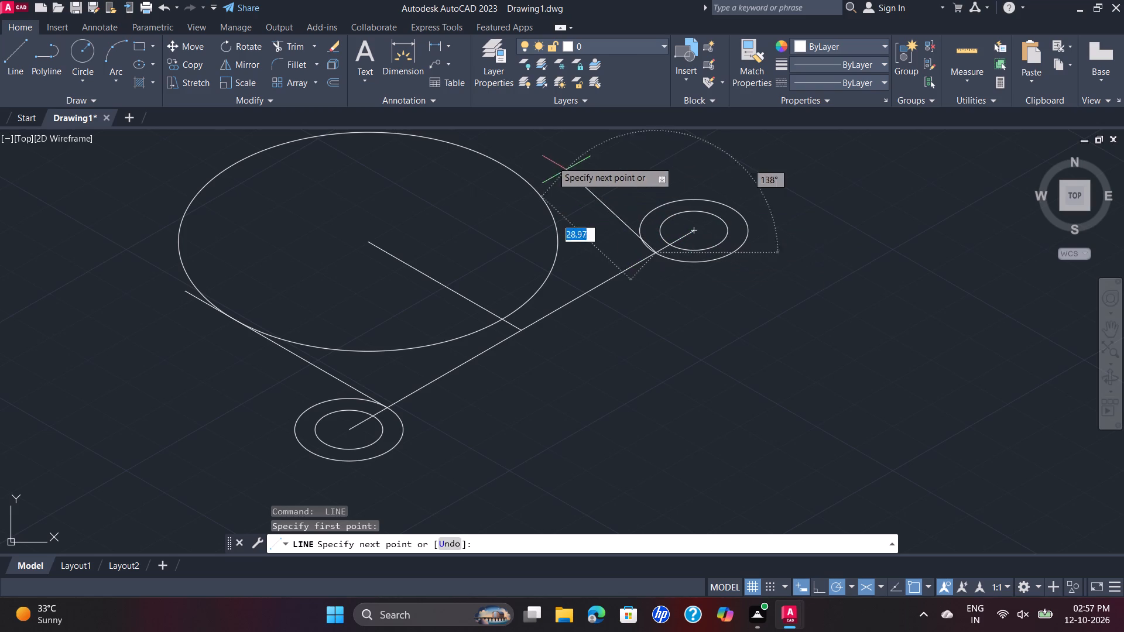
click(462, 138)
key(Escape)
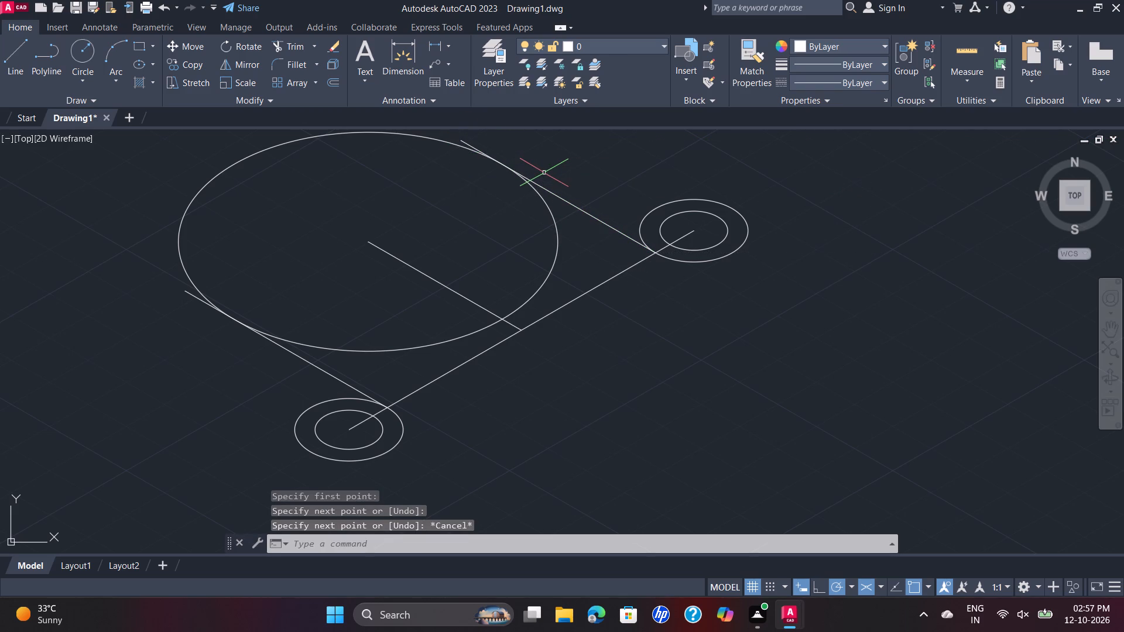
Trim the overhanging ends of the two 150° side lines and the large isocircle's arc between them facing the 90-unit line.
scroll(539, 173, up, 1)
scroll(539, 173, down, 3)
scroll(539, 173, up, 1)
middle_drag(539, 173, 577, 240)
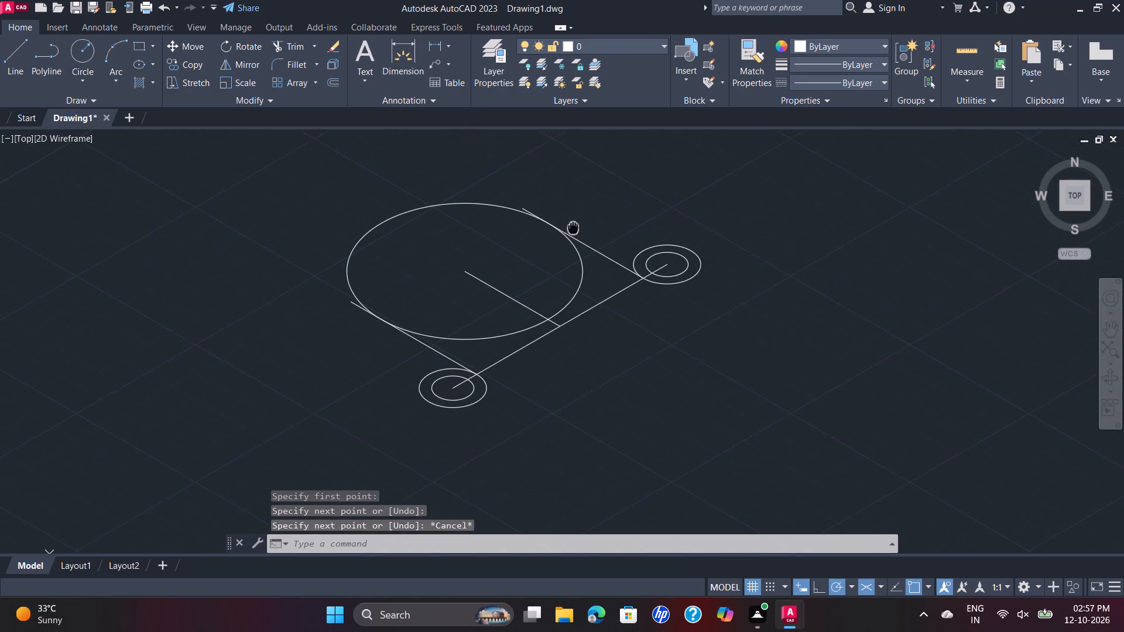
middle_drag(577, 240, 580, 263)
scroll(582, 275, up, 1)
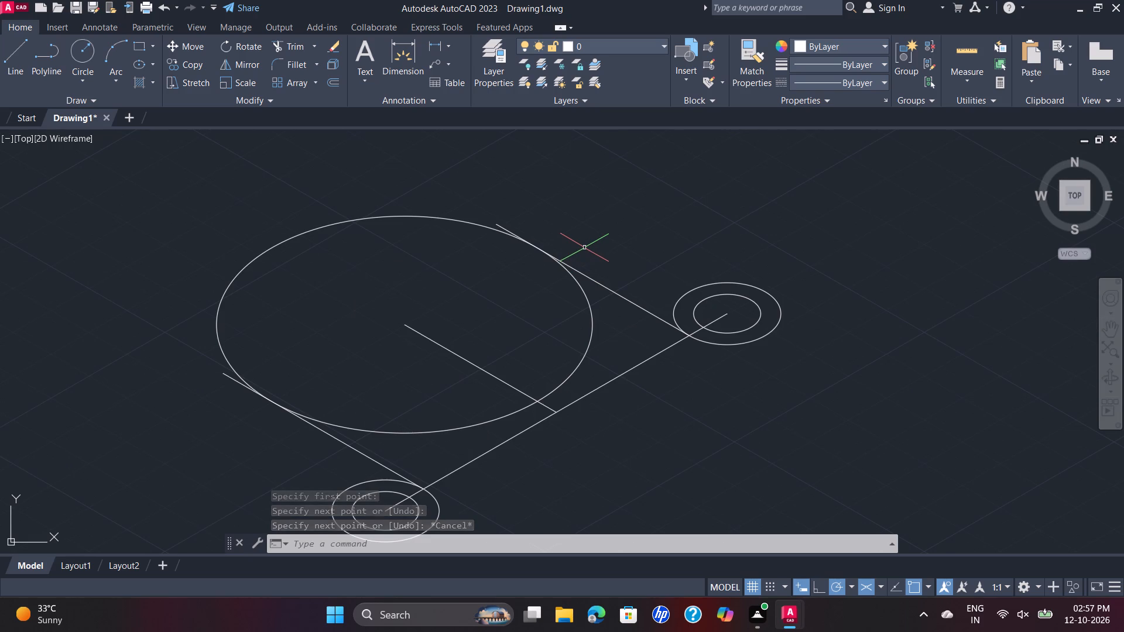
scroll(584, 248, down, 1)
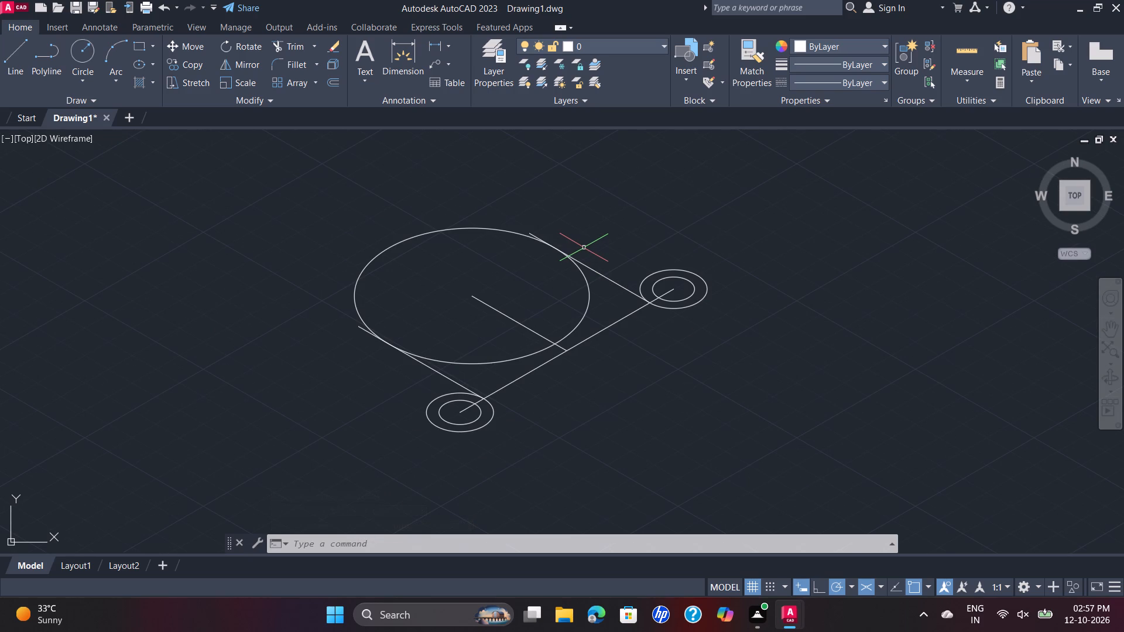
text(TR)
key(Return)
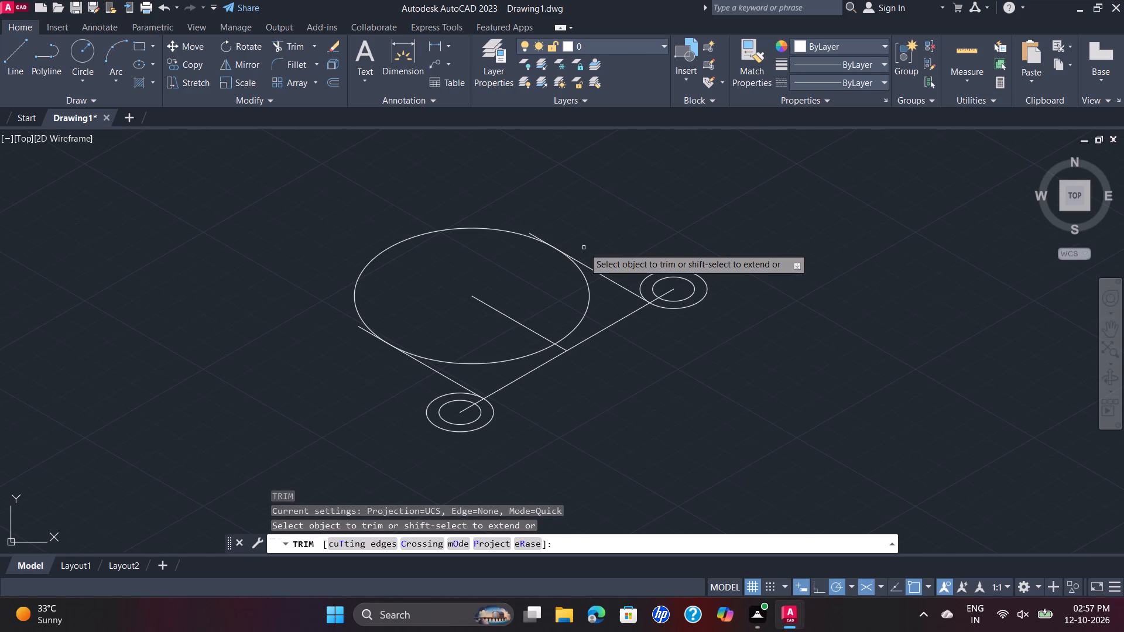
scroll(539, 228, up, 2)
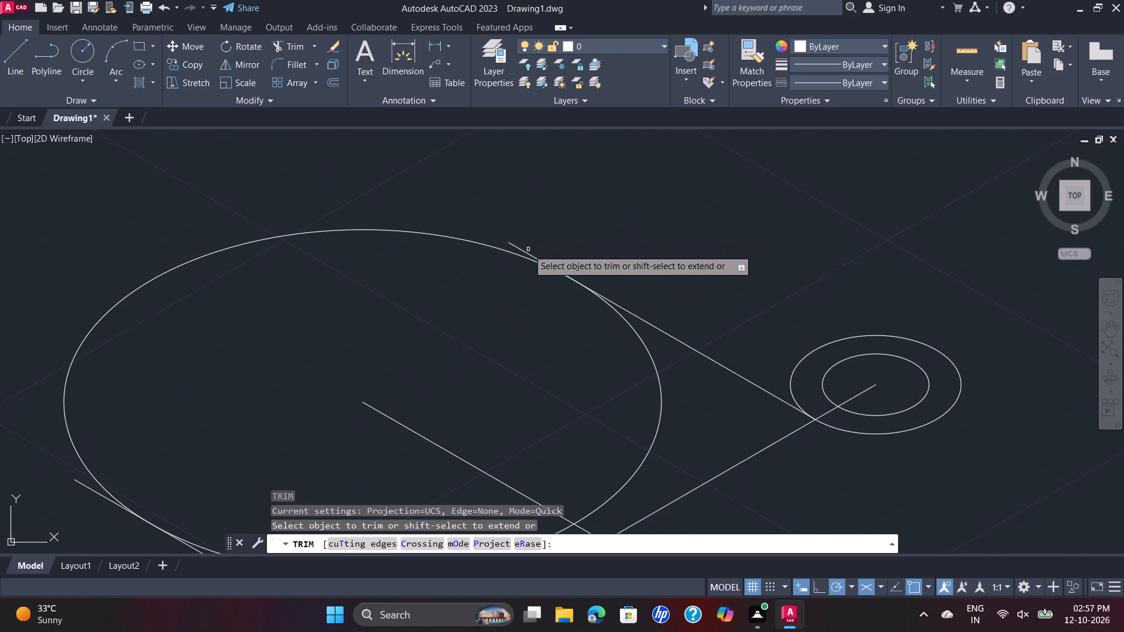
click(523, 253)
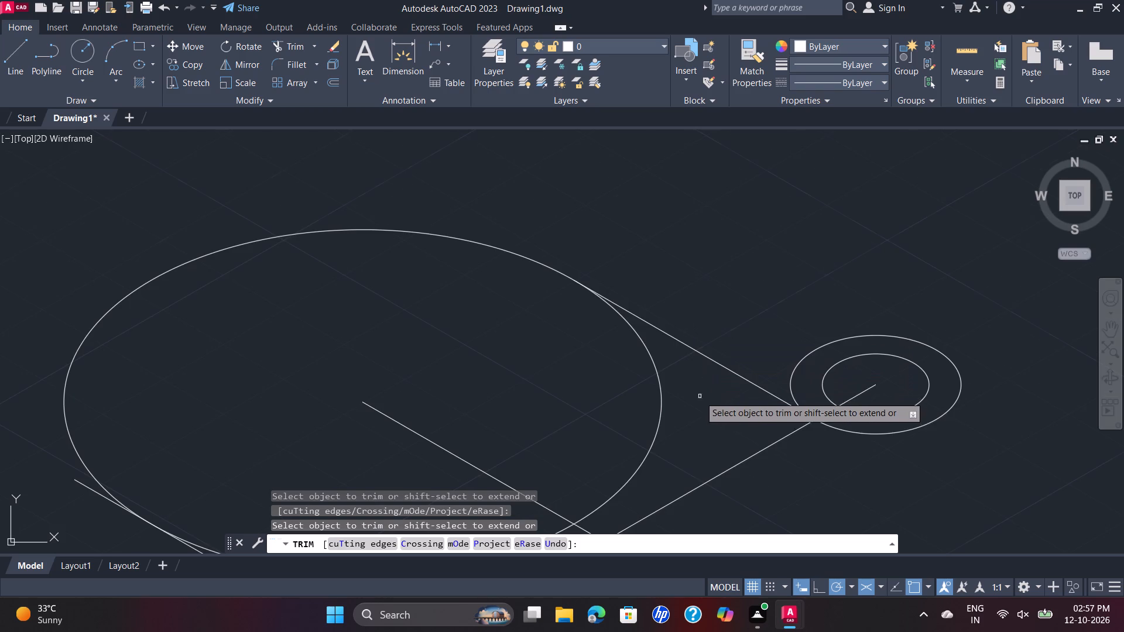
scroll(700, 396, down, 2)
click(684, 403)
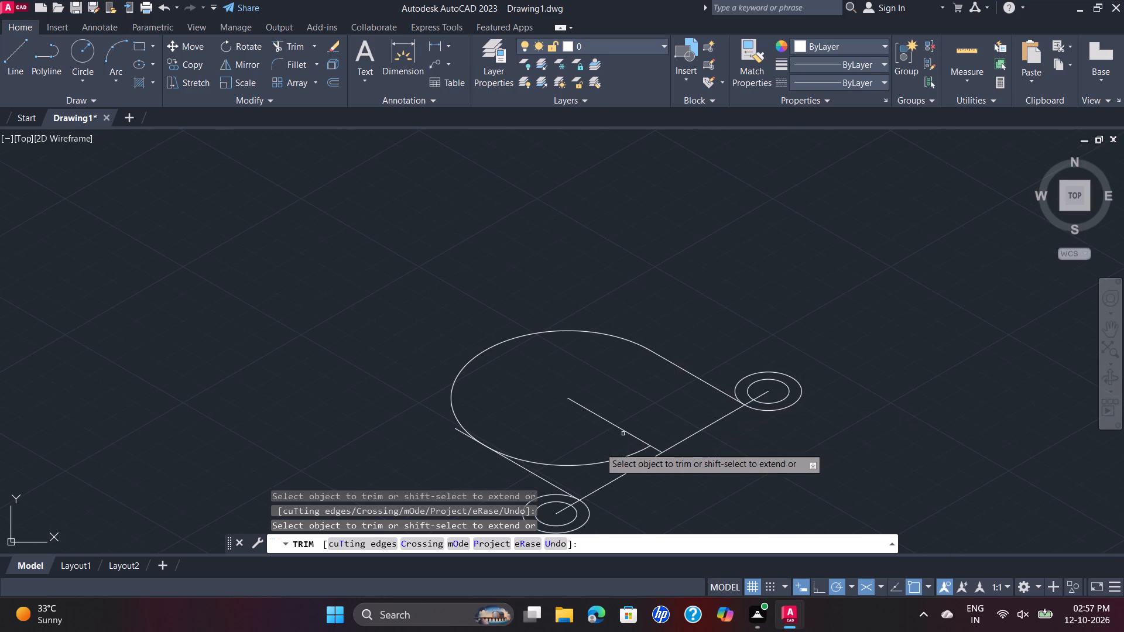
click(598, 464)
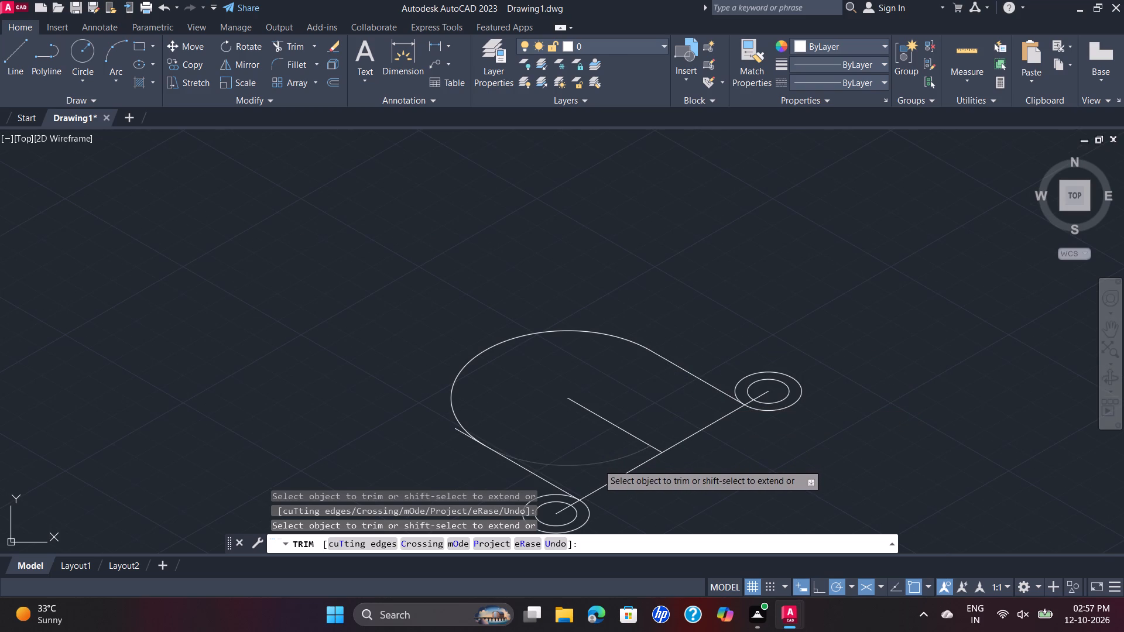
scroll(467, 415, up, 2)
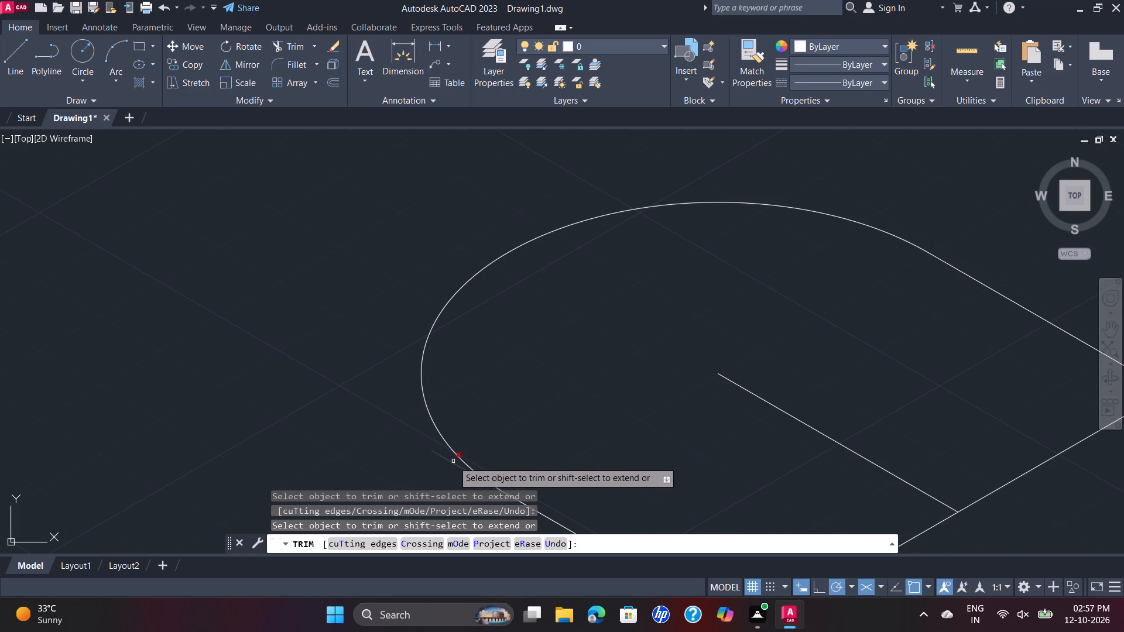
click(453, 461)
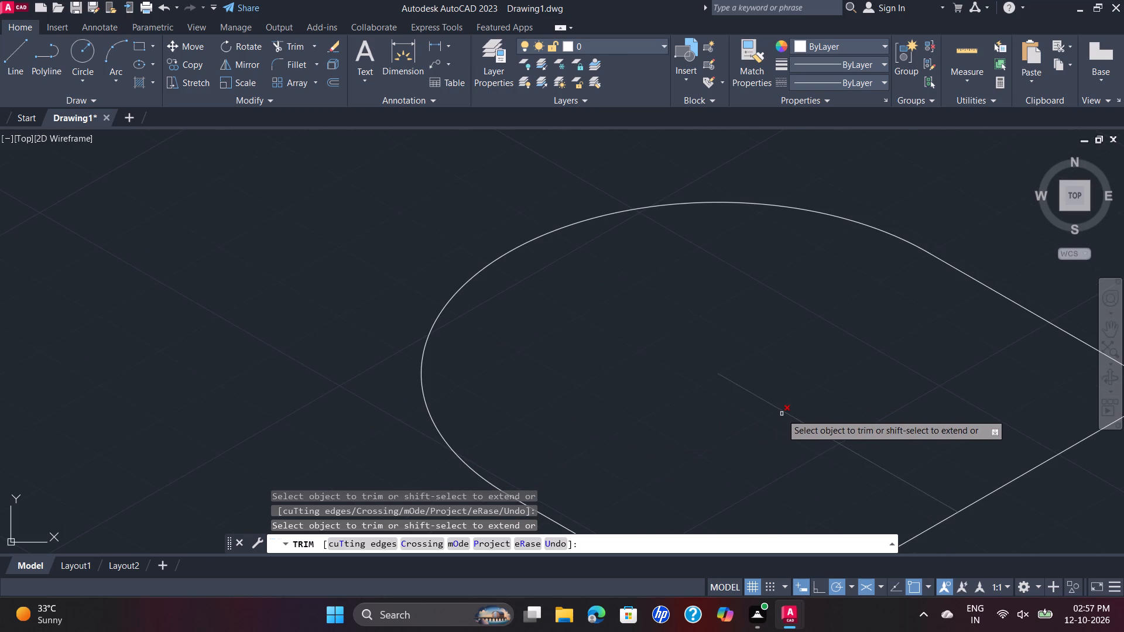
Remove the 40-unit construction line inside the rounded outline with Trim.
click(782, 414)
scroll(782, 414, down, 3)
scroll(781, 410, up, 1)
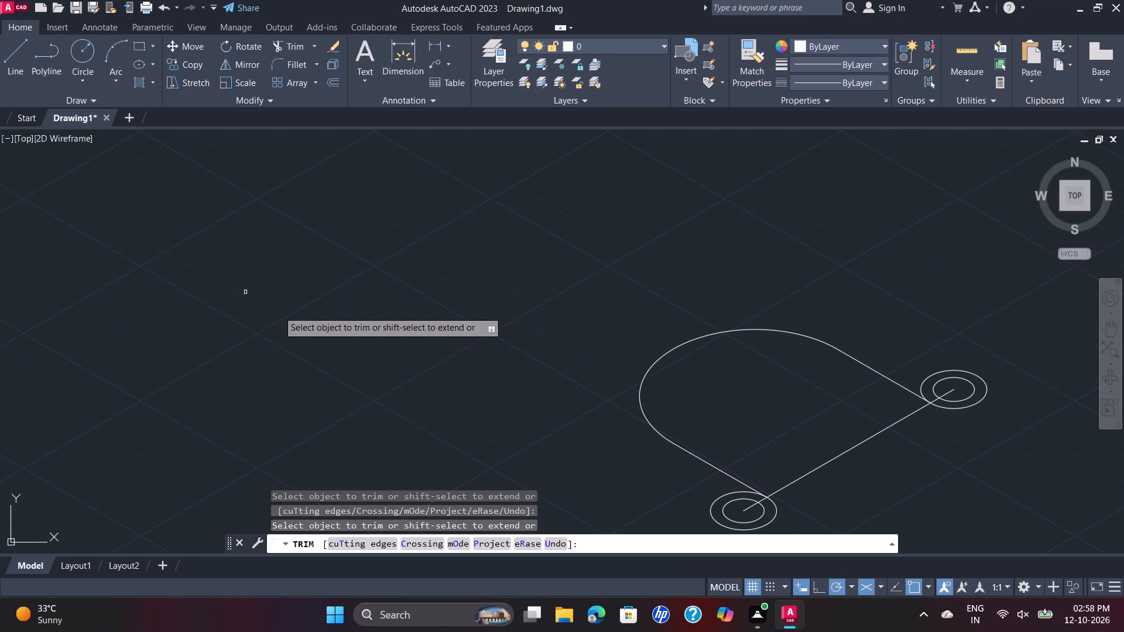
key(Escape)
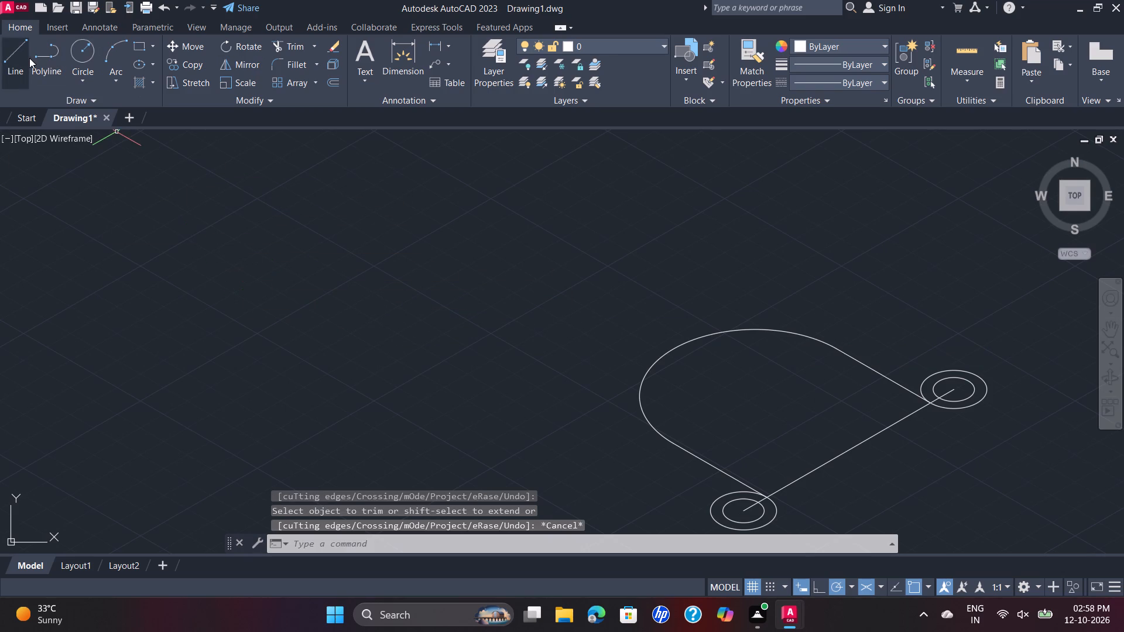
Start drawing a new line with the Line command.
click(29, 58)
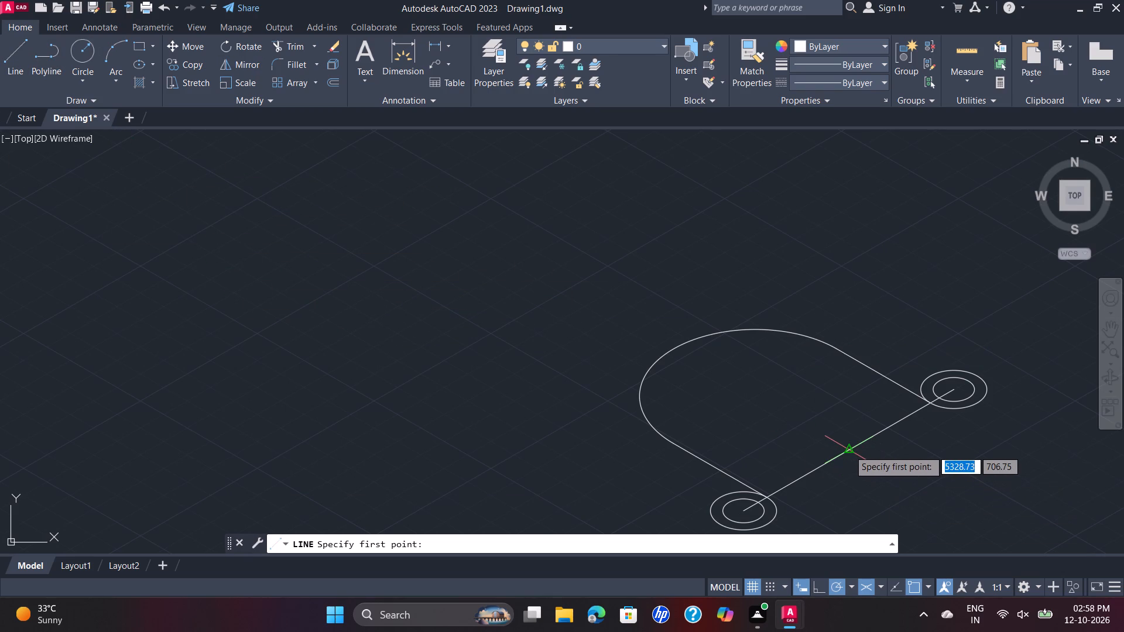
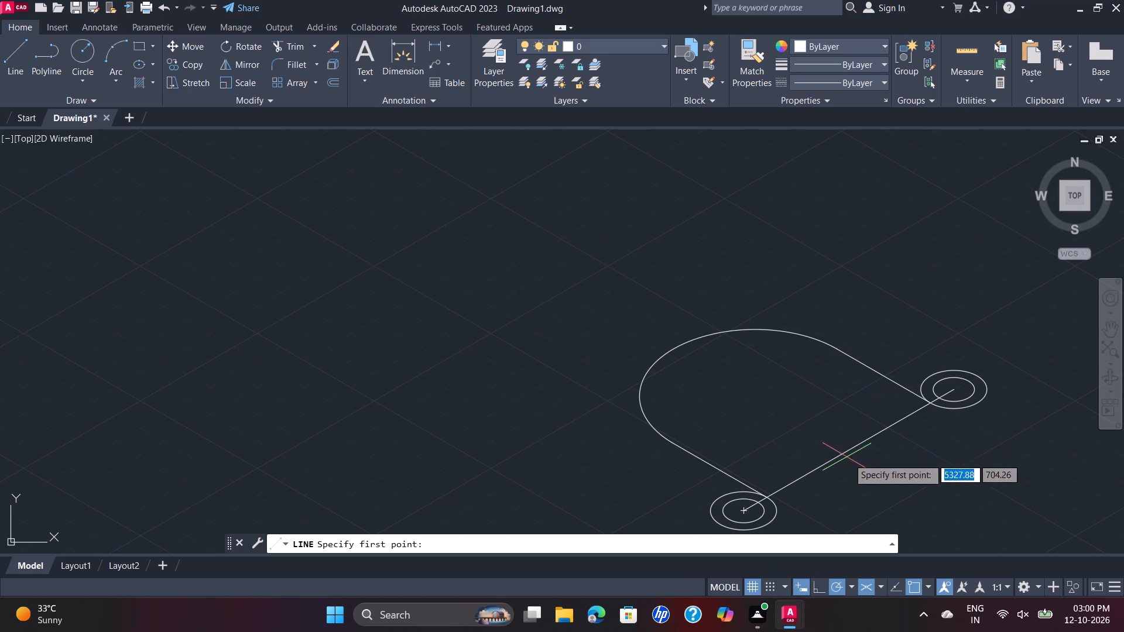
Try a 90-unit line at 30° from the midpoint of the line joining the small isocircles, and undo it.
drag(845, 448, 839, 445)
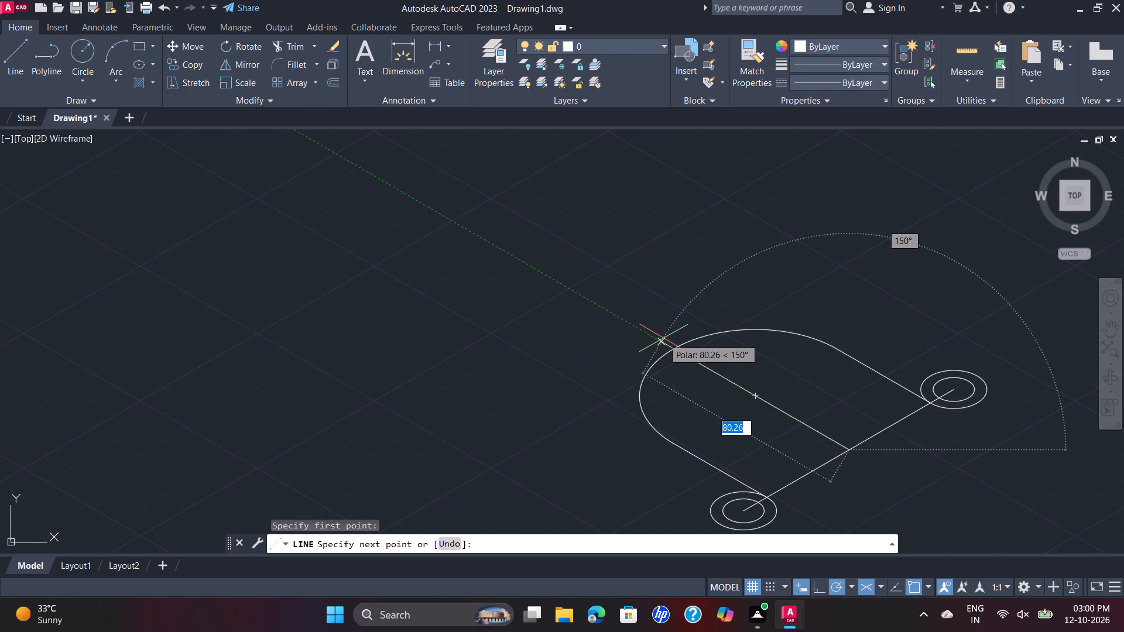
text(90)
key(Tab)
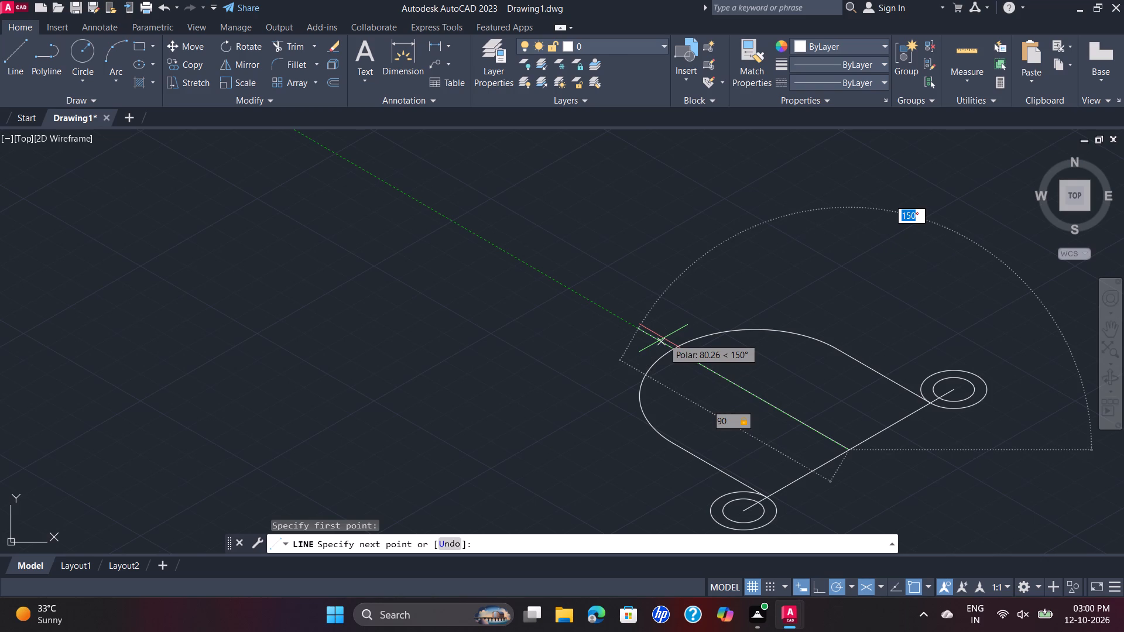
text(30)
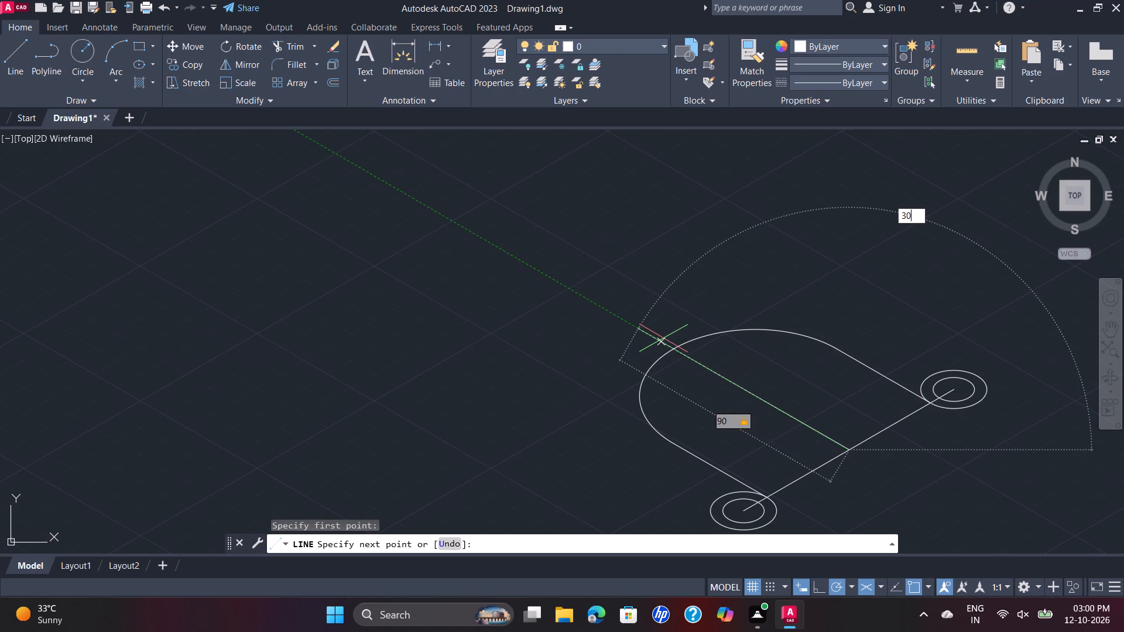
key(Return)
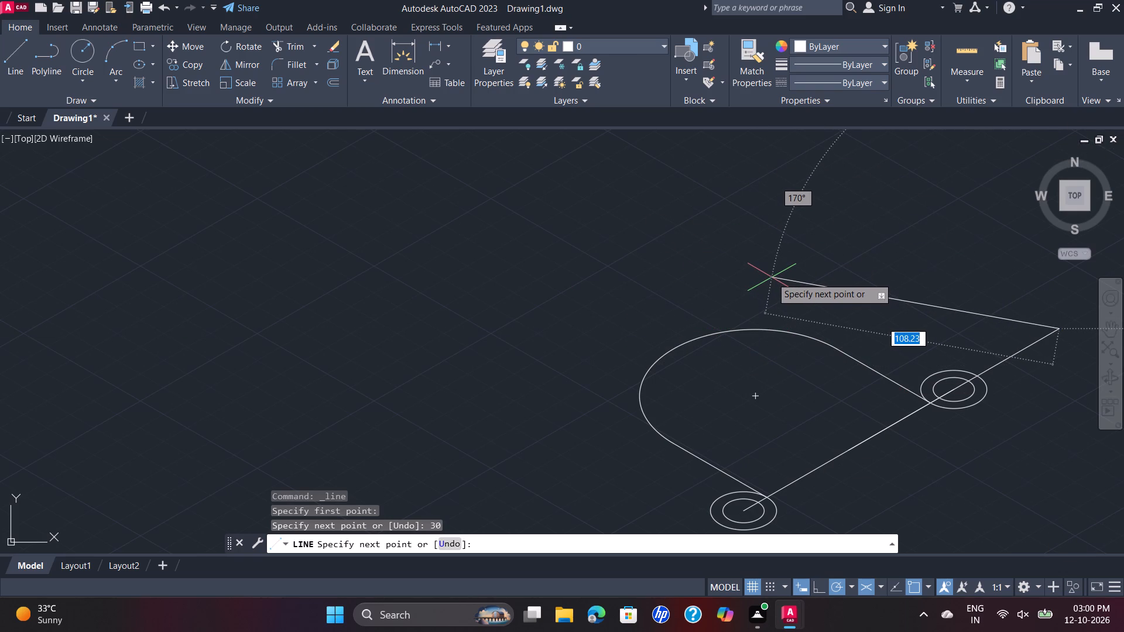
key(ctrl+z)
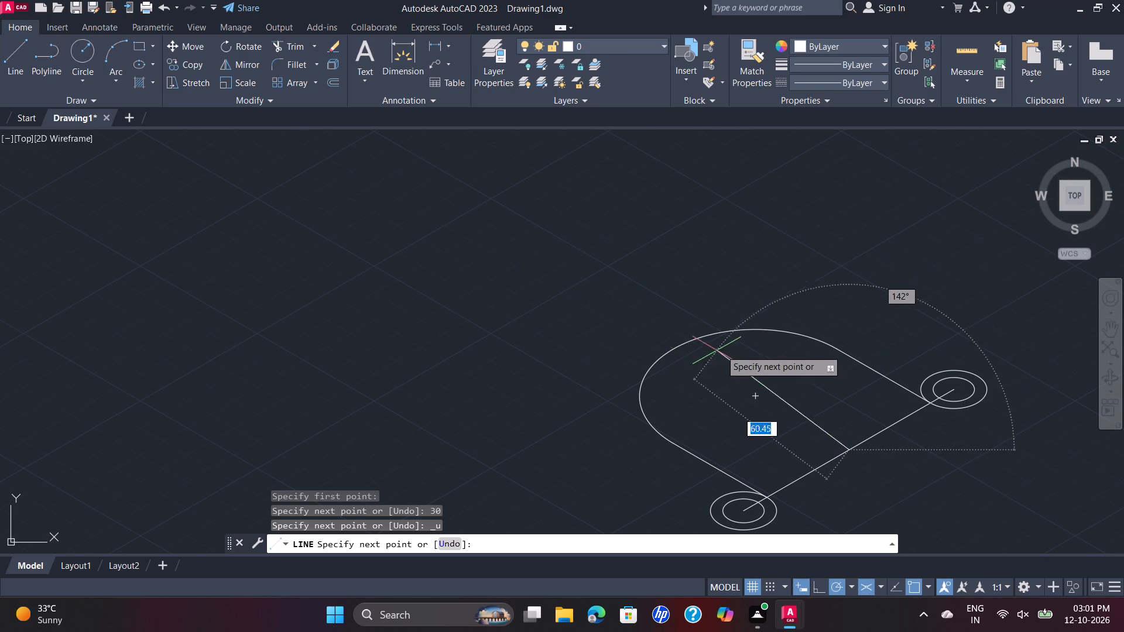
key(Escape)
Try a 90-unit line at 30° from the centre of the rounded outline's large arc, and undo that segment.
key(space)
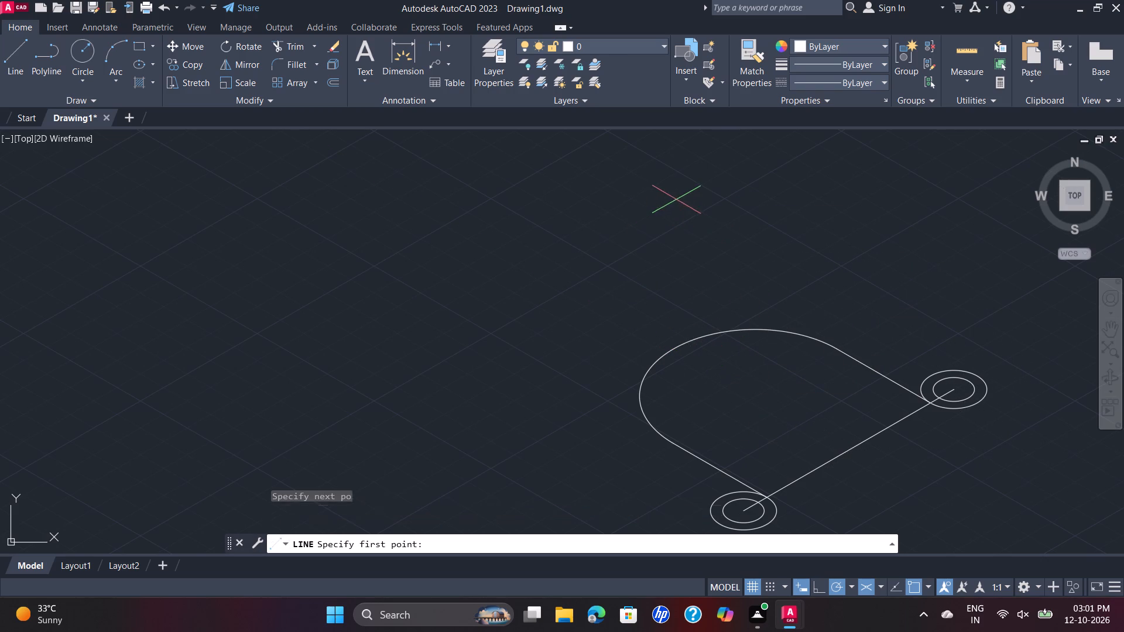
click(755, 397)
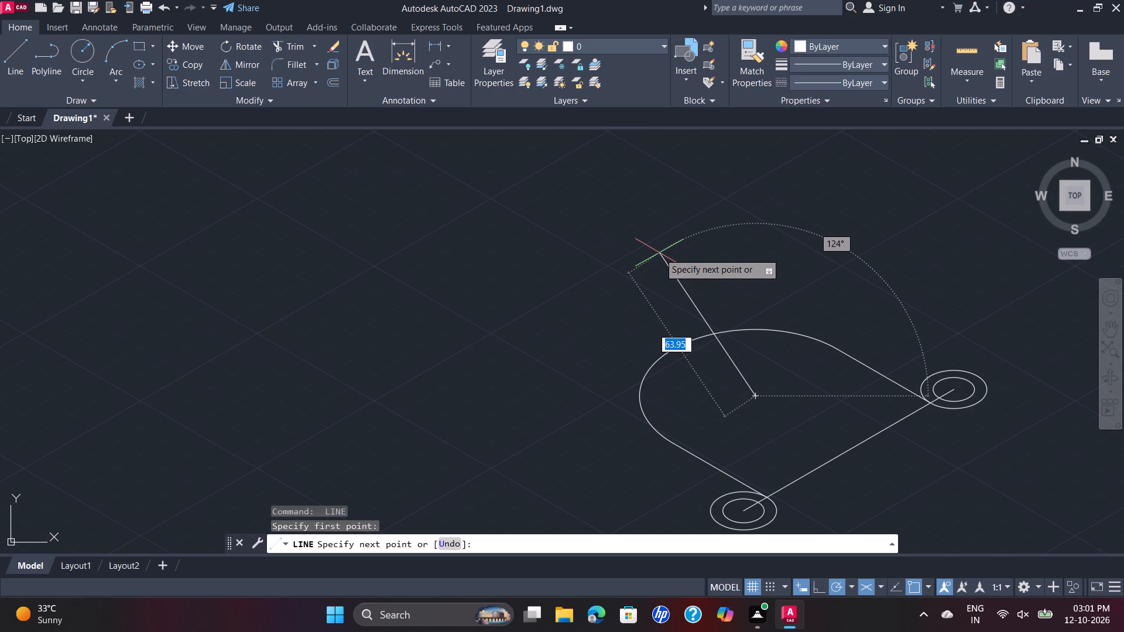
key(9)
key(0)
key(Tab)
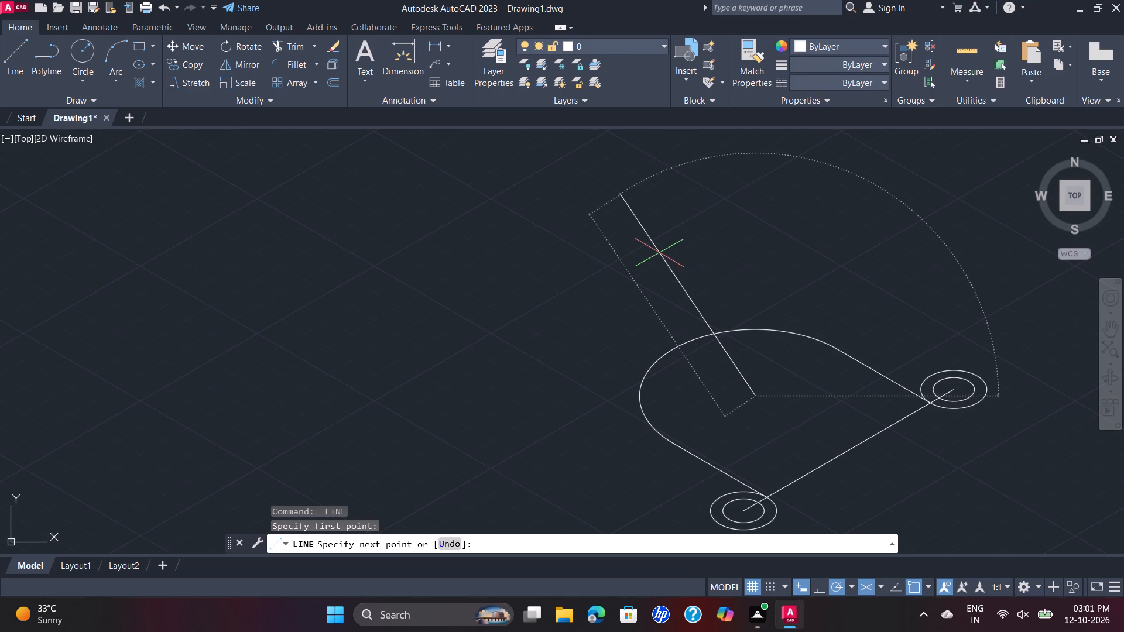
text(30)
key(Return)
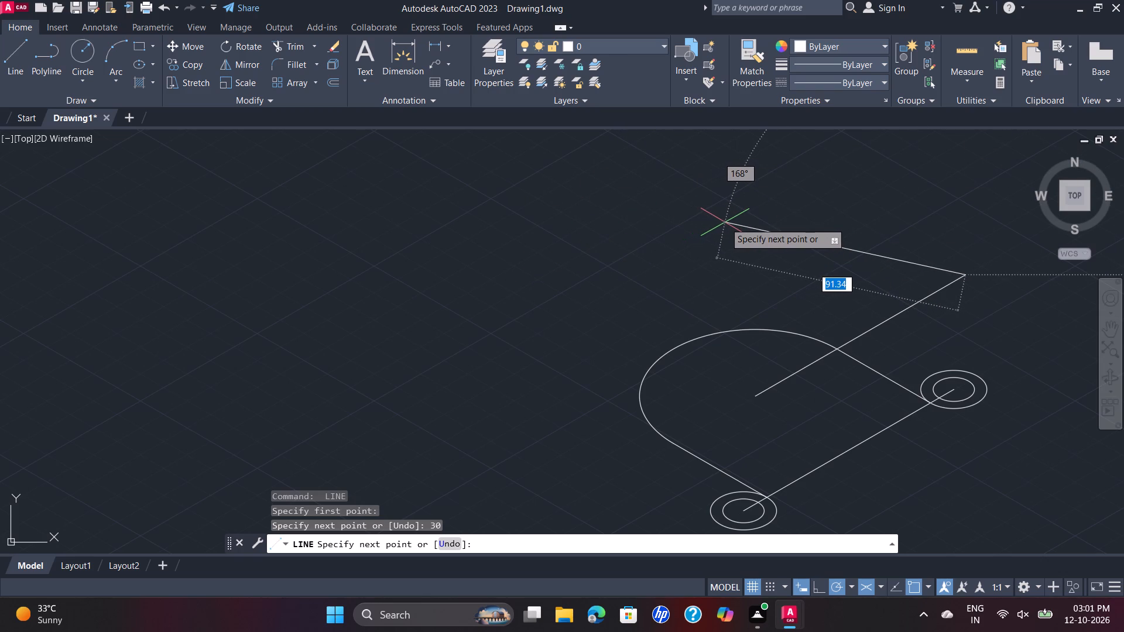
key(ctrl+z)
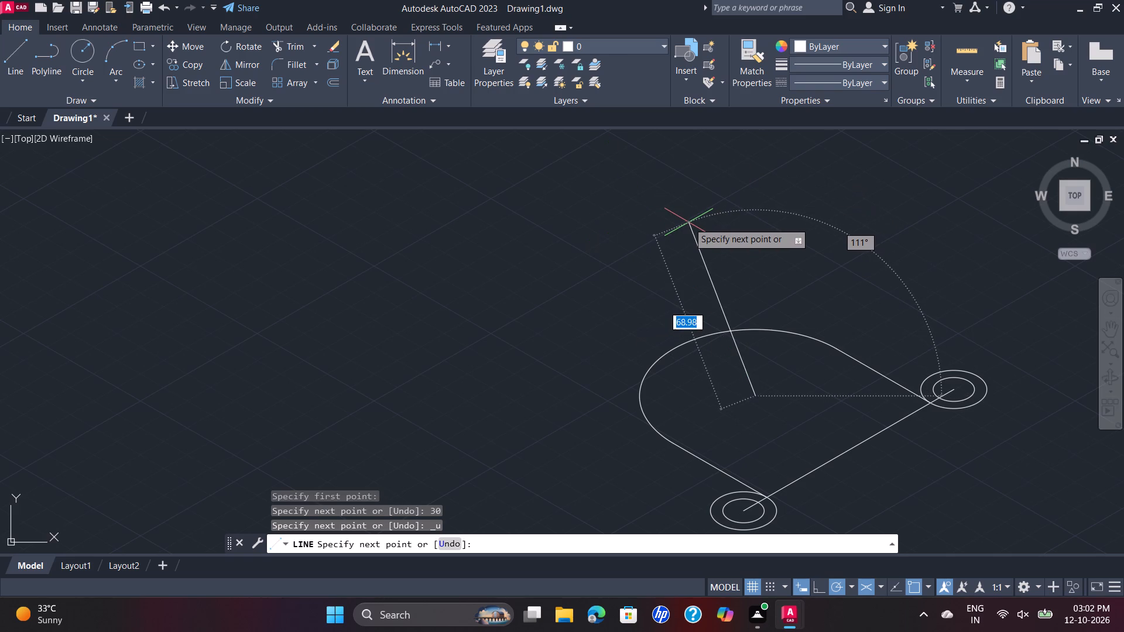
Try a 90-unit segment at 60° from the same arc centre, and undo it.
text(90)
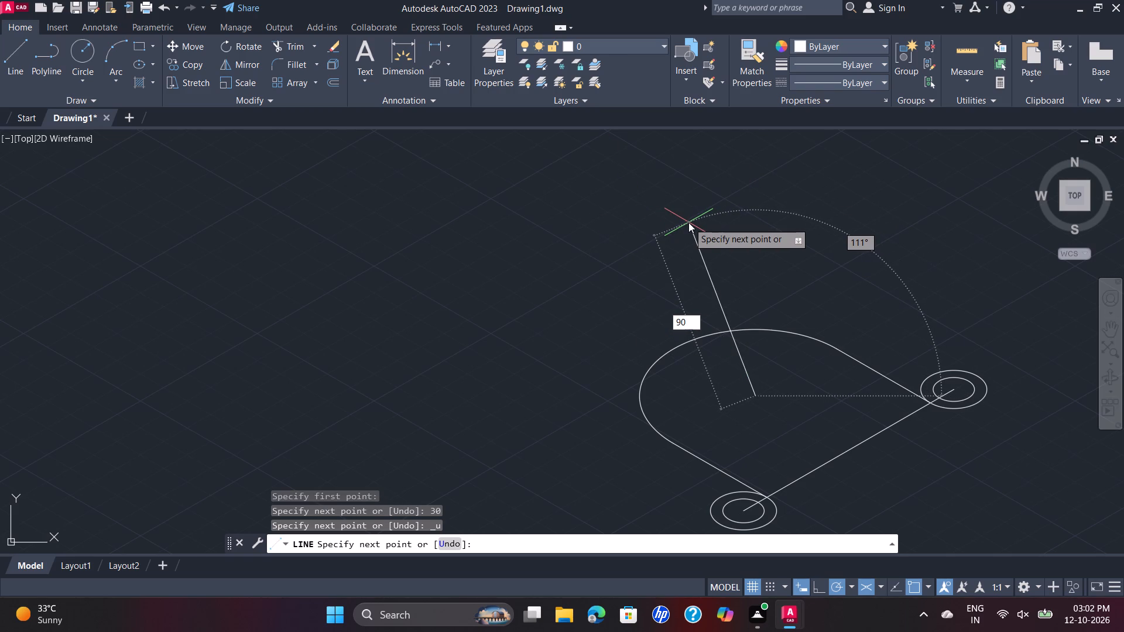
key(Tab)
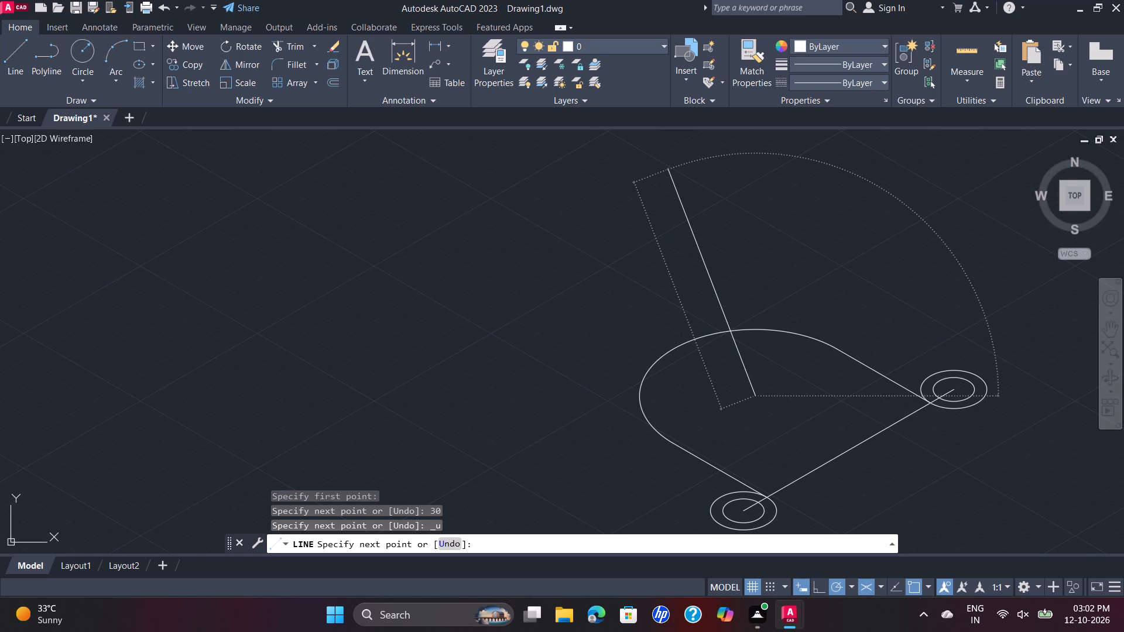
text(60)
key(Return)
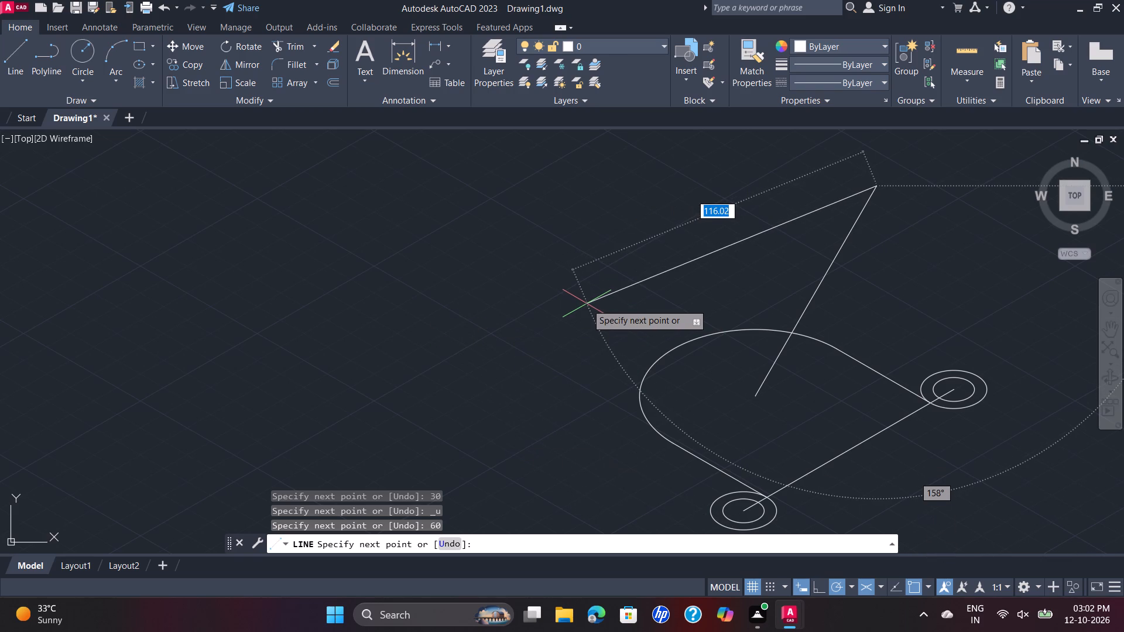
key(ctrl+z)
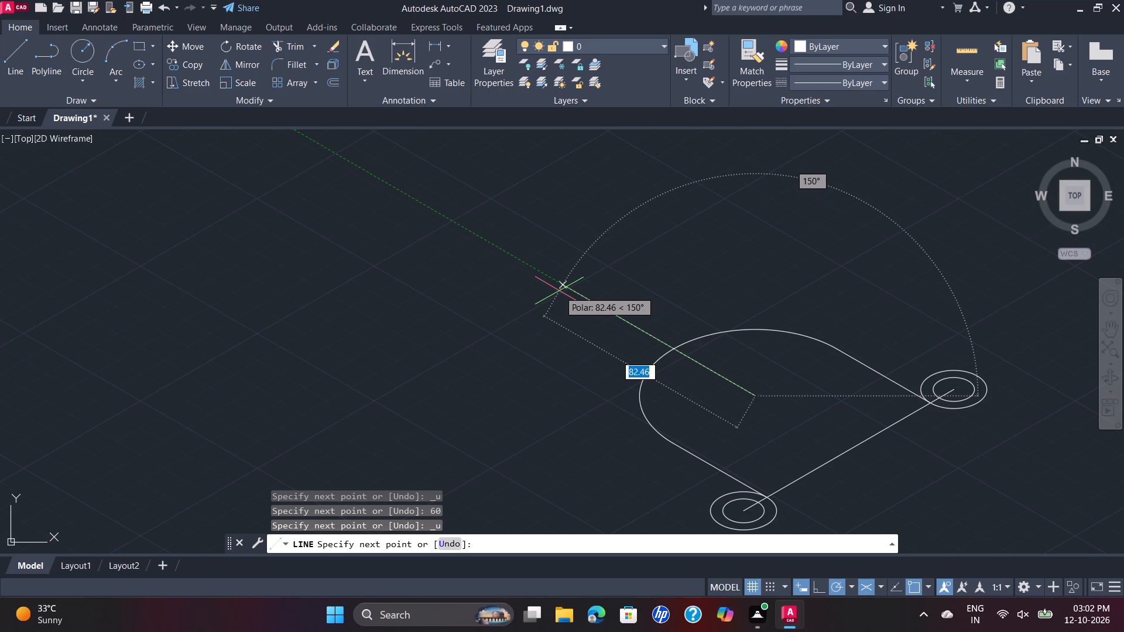
Draw a 90-unit line at 60° from the centre of the rounded outline's large arc.
text(90)
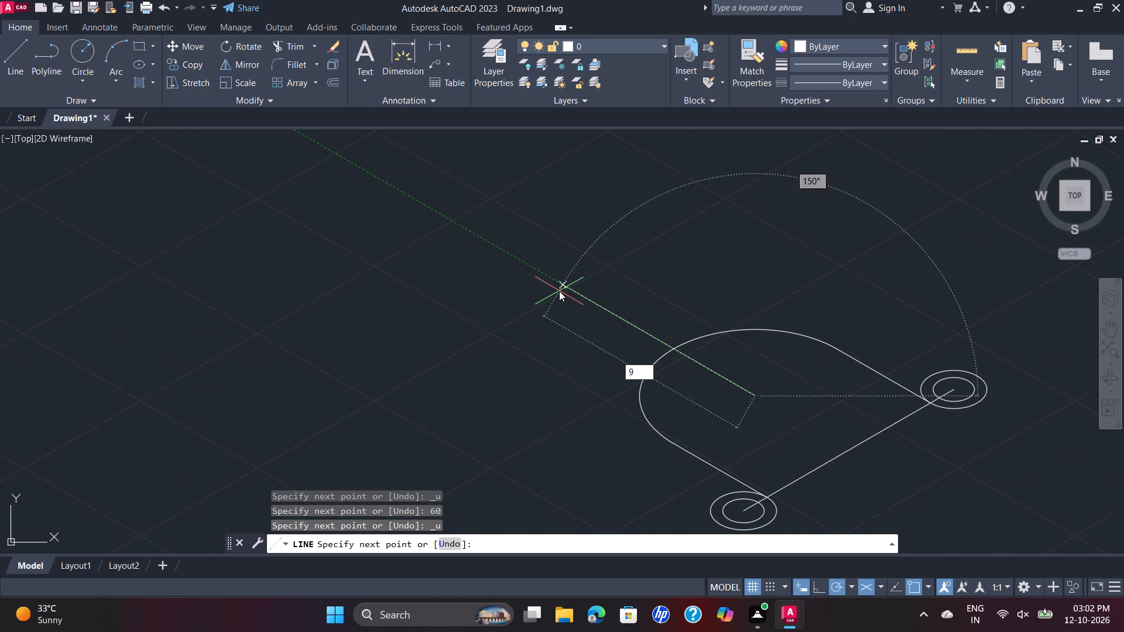
key(Tab)
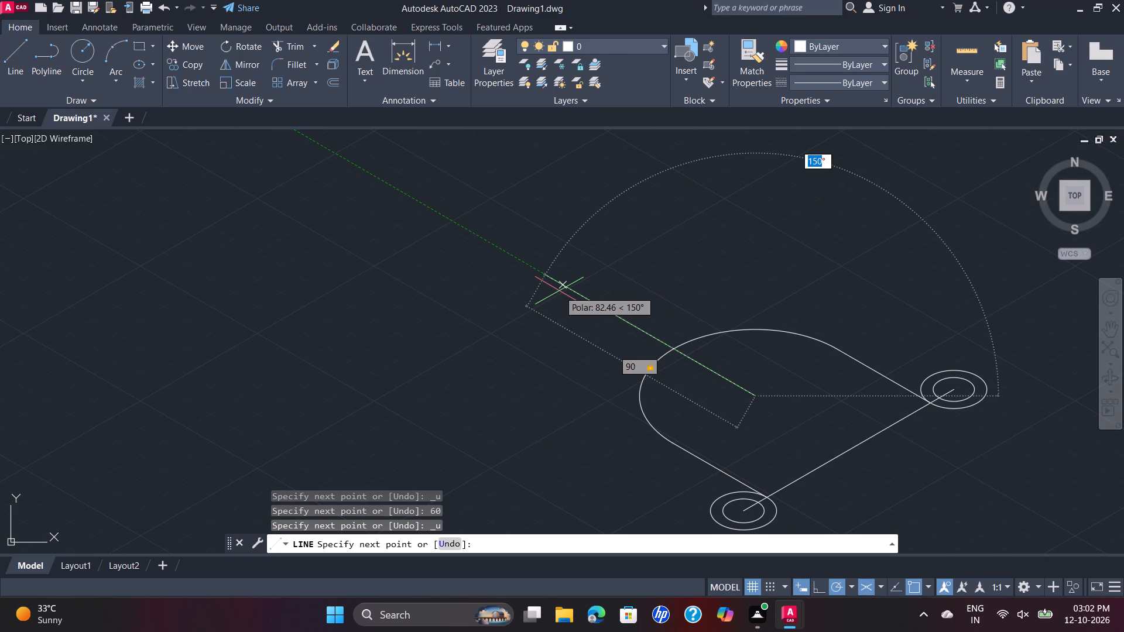
key(6)
key(0)
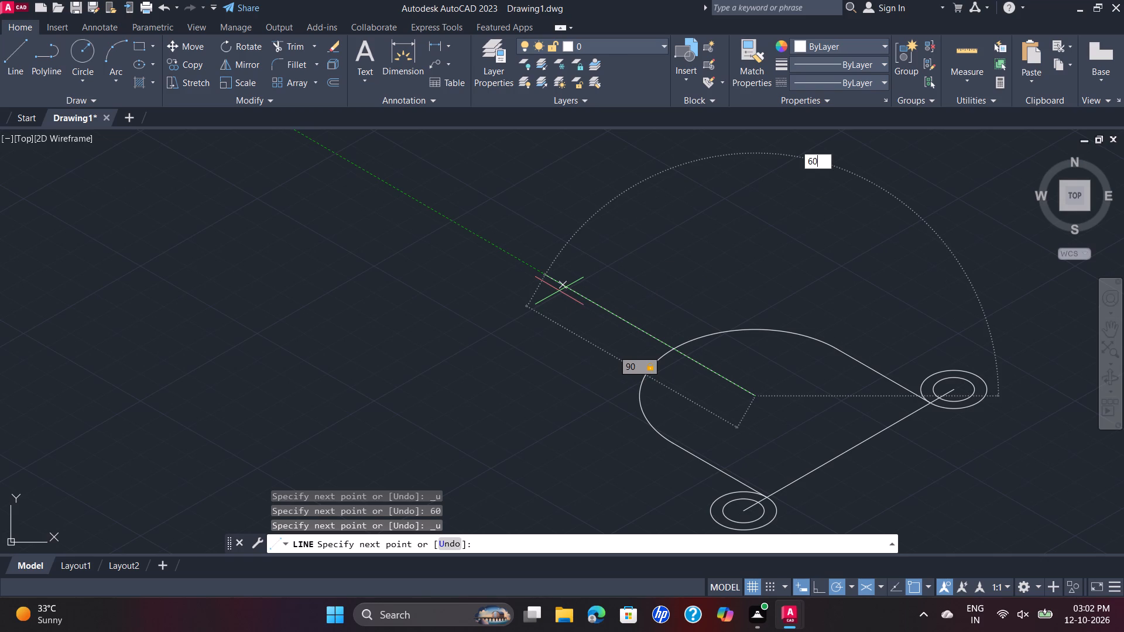
key(Return)
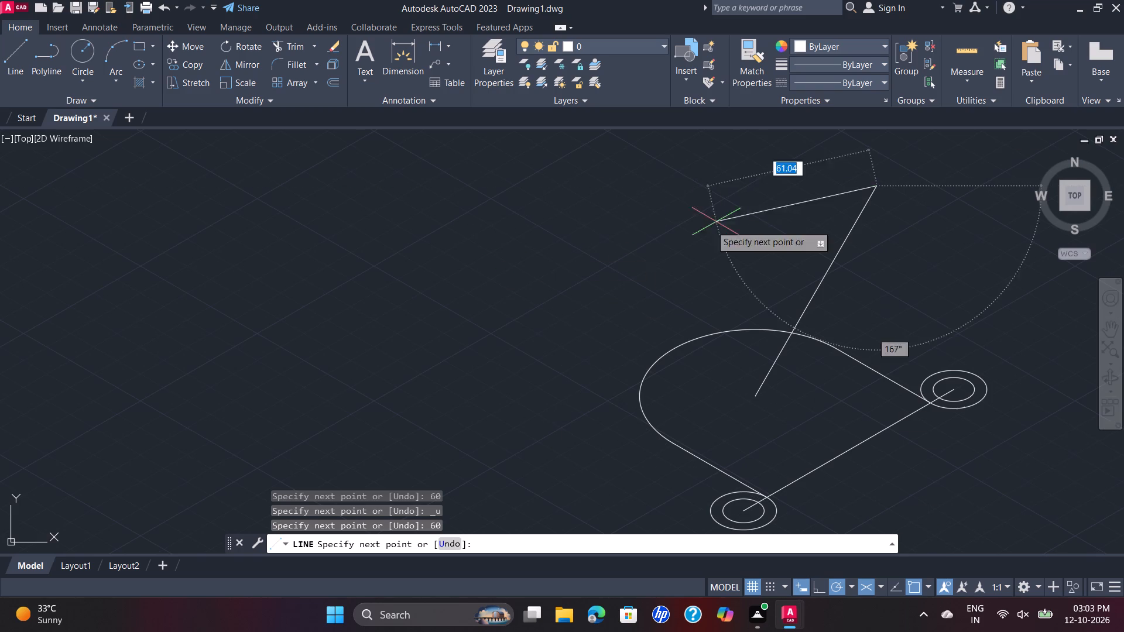
key(Escape)
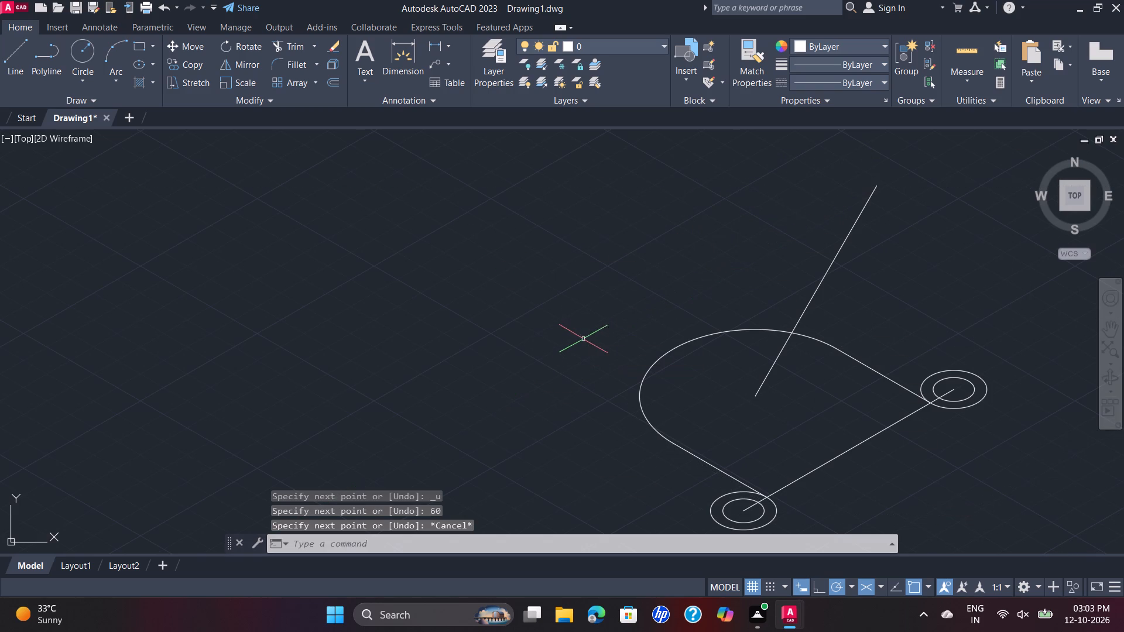
Draw a second 90-unit line at 120° from the large arc's centre, forming a V with the 60° line.
key(space)
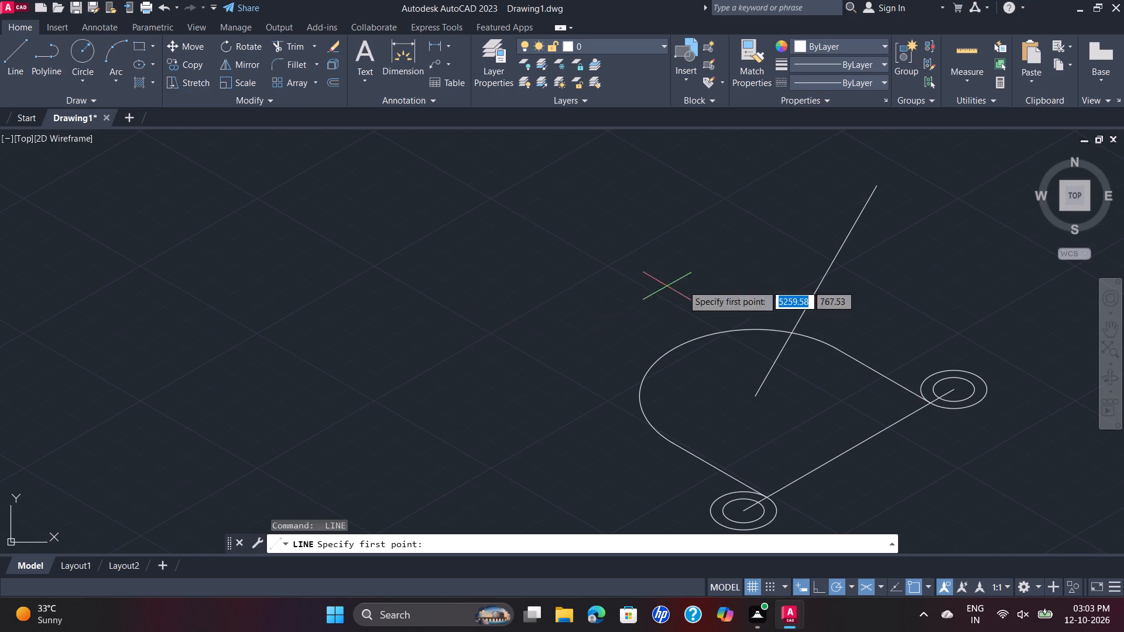
click(756, 397)
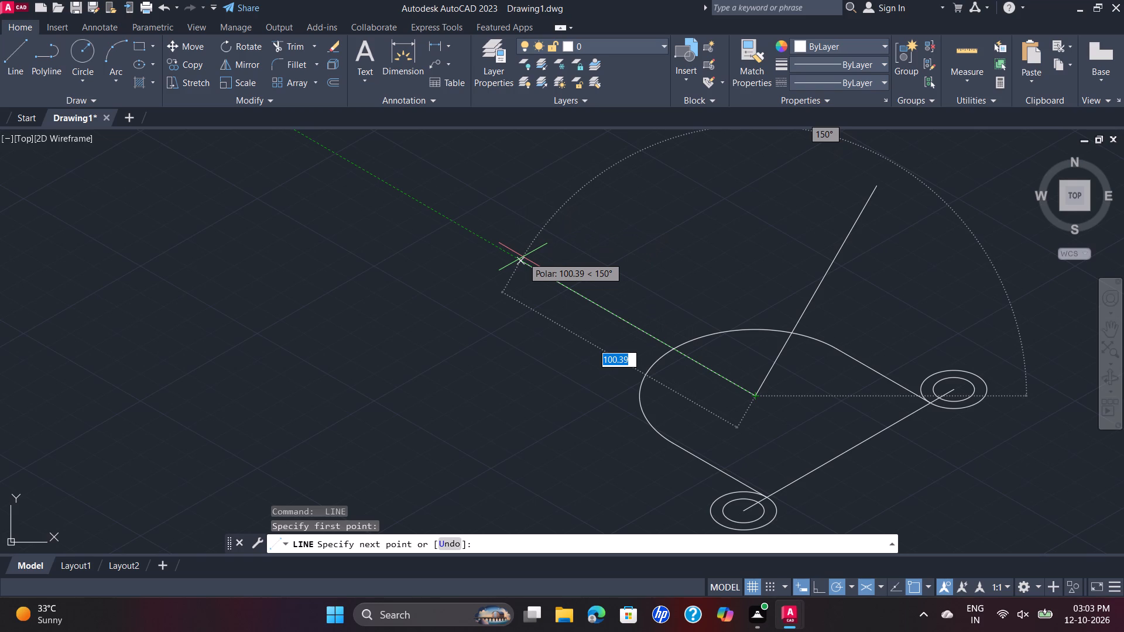
text(90)
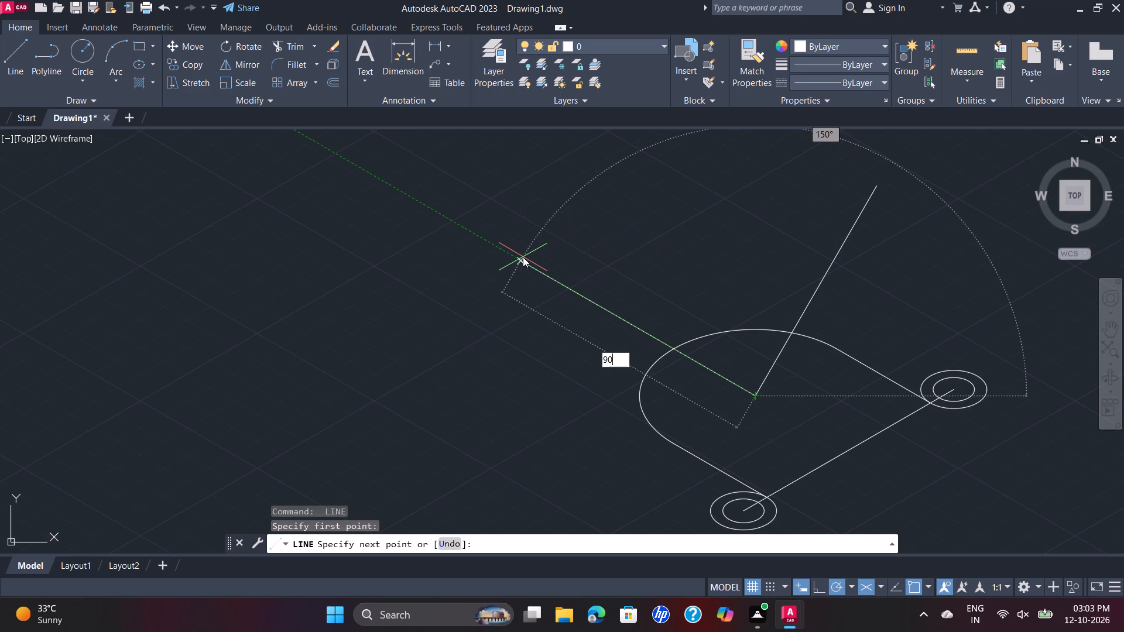
key(Tab)
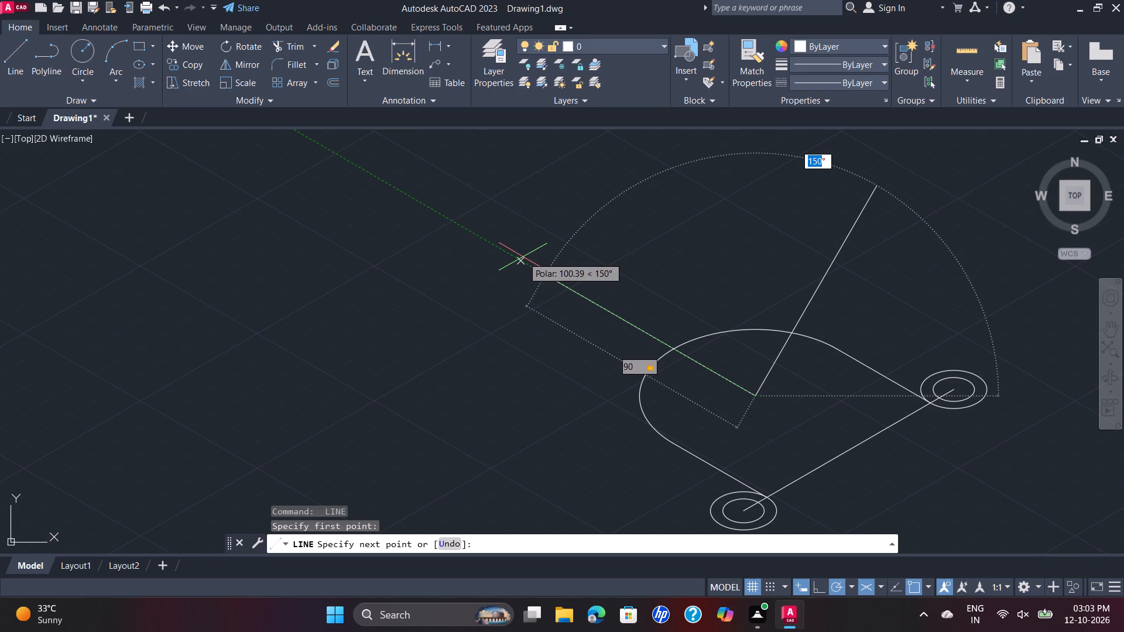
text(120)
key(Return)
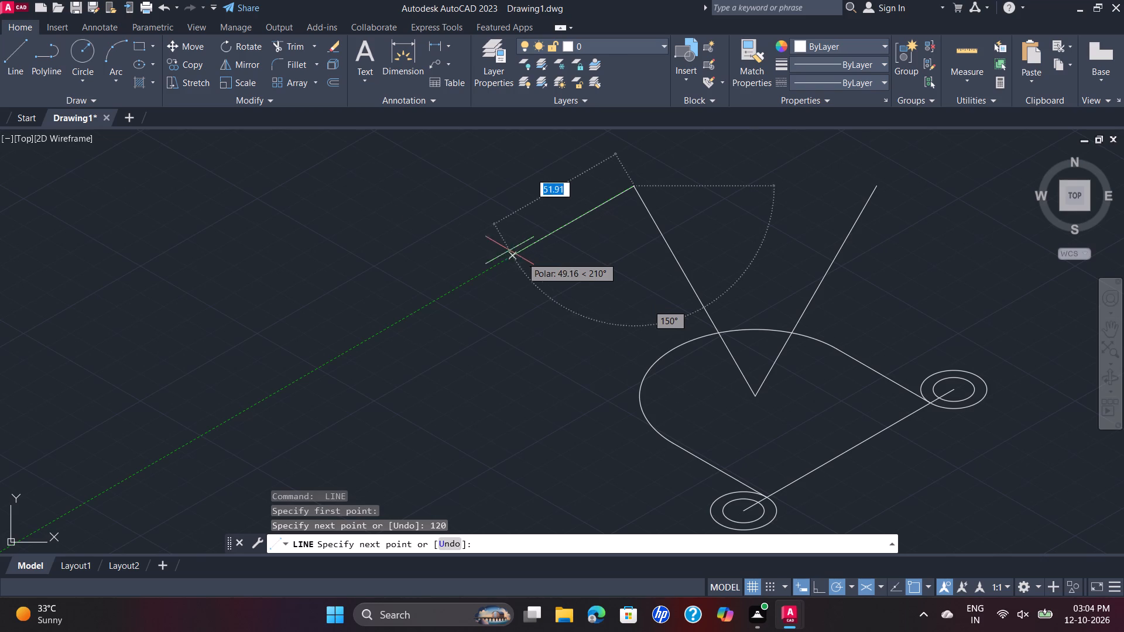
key(Escape)
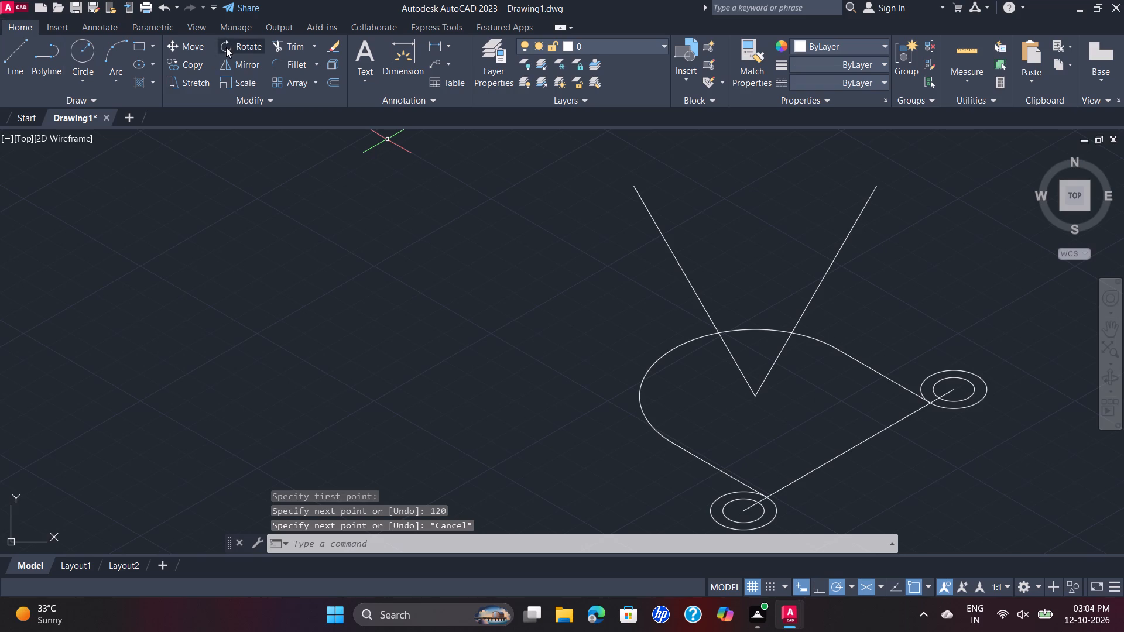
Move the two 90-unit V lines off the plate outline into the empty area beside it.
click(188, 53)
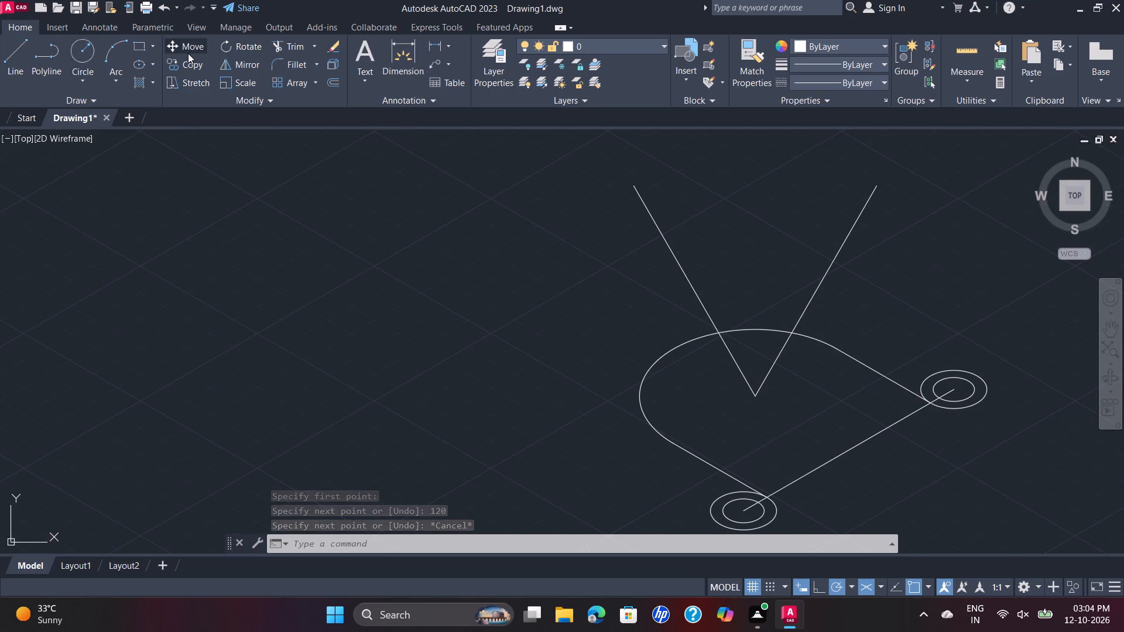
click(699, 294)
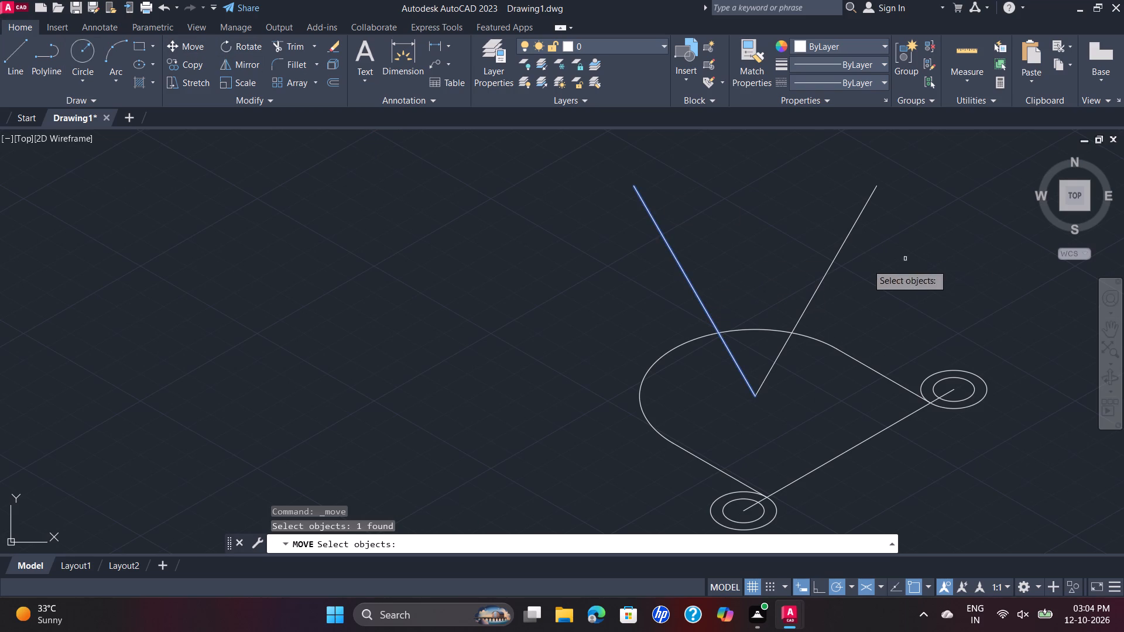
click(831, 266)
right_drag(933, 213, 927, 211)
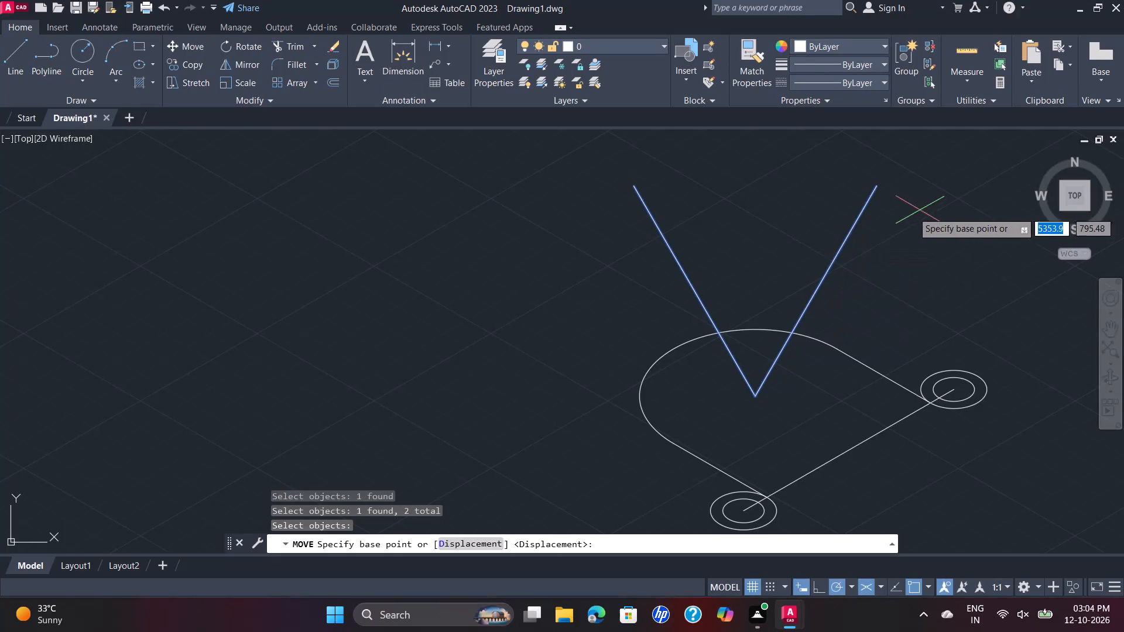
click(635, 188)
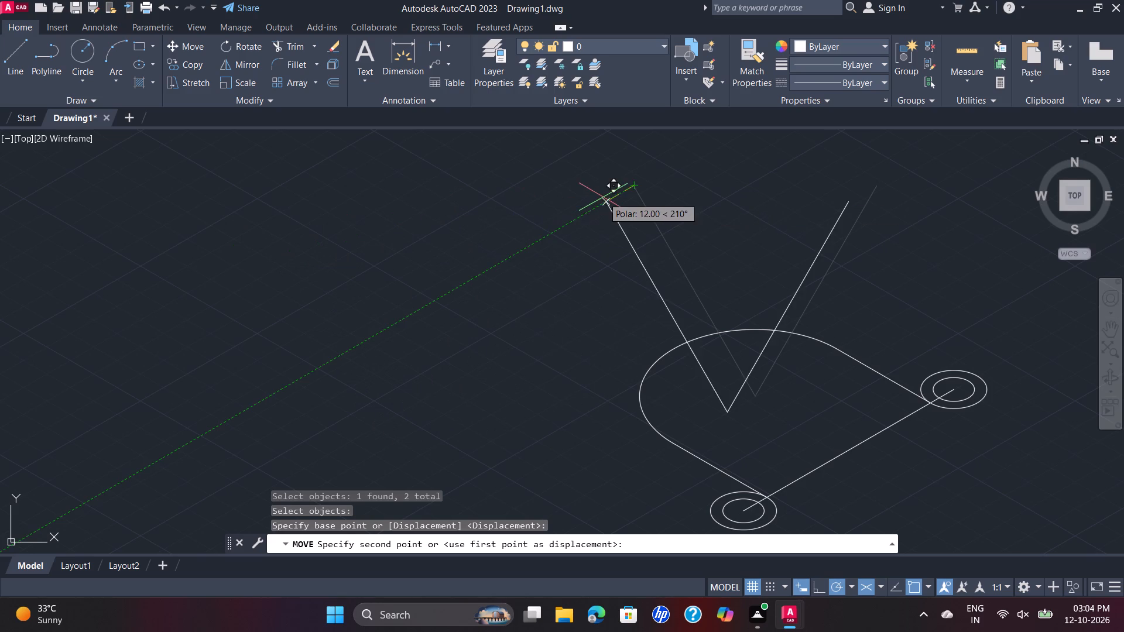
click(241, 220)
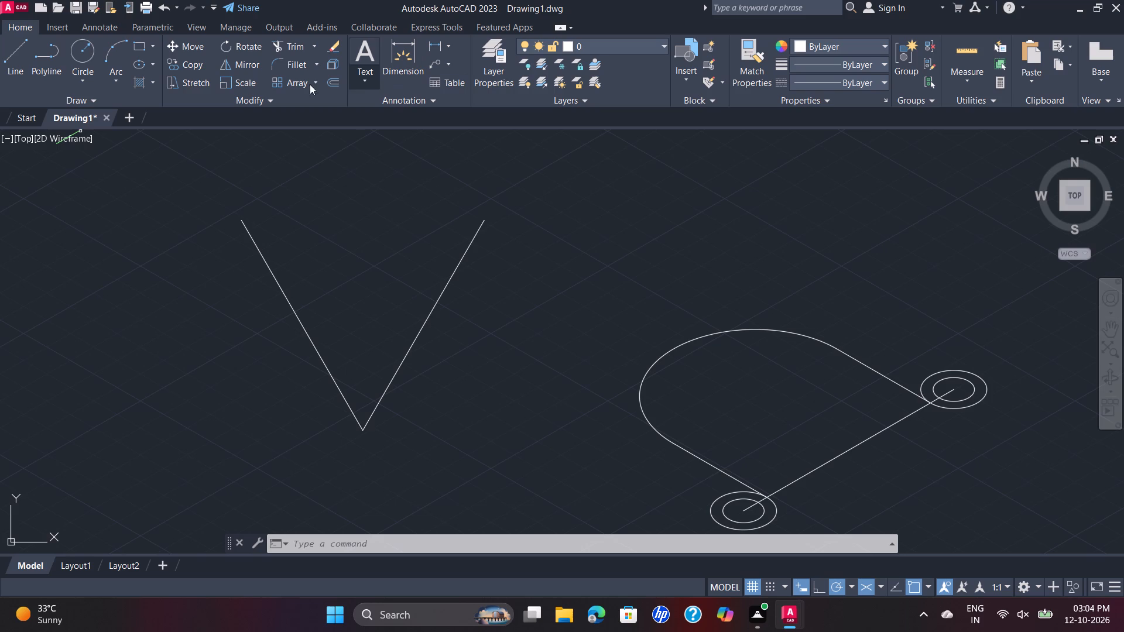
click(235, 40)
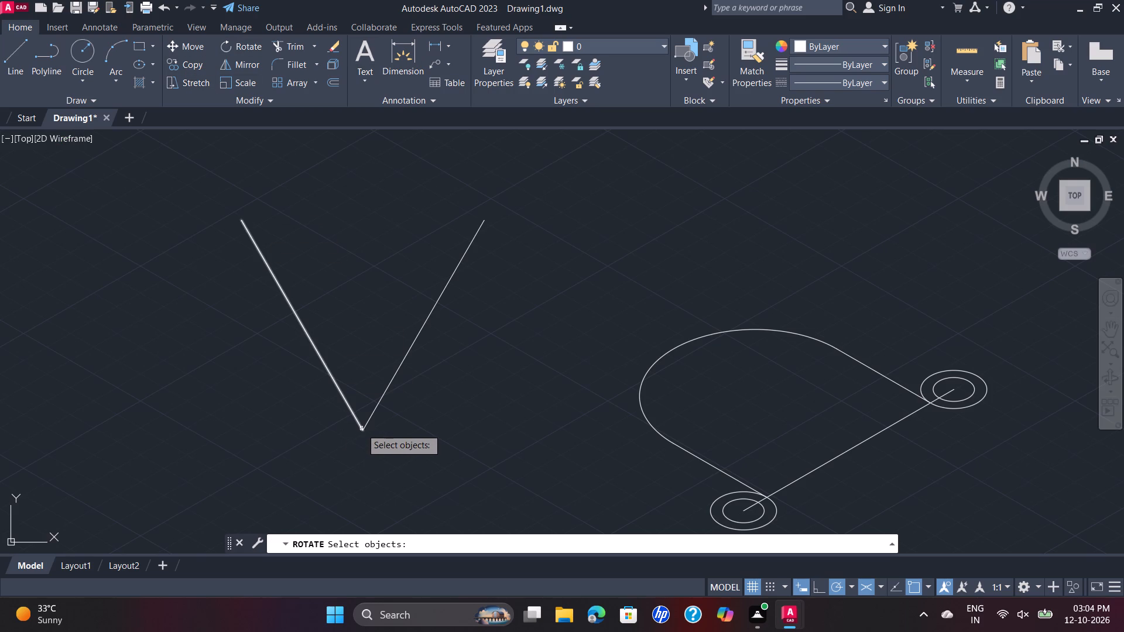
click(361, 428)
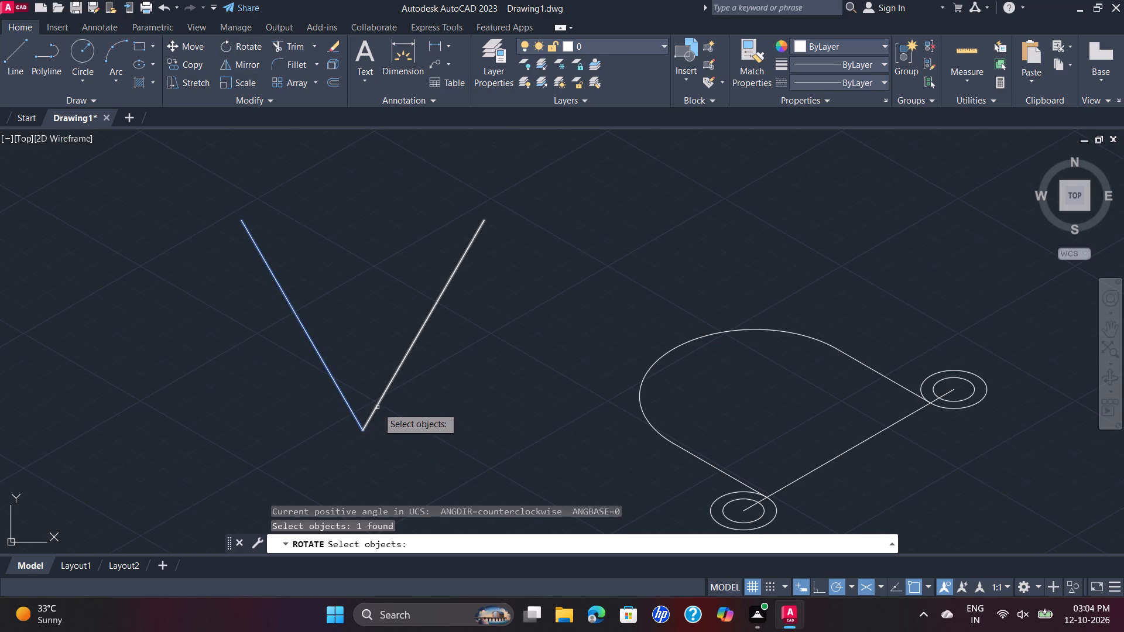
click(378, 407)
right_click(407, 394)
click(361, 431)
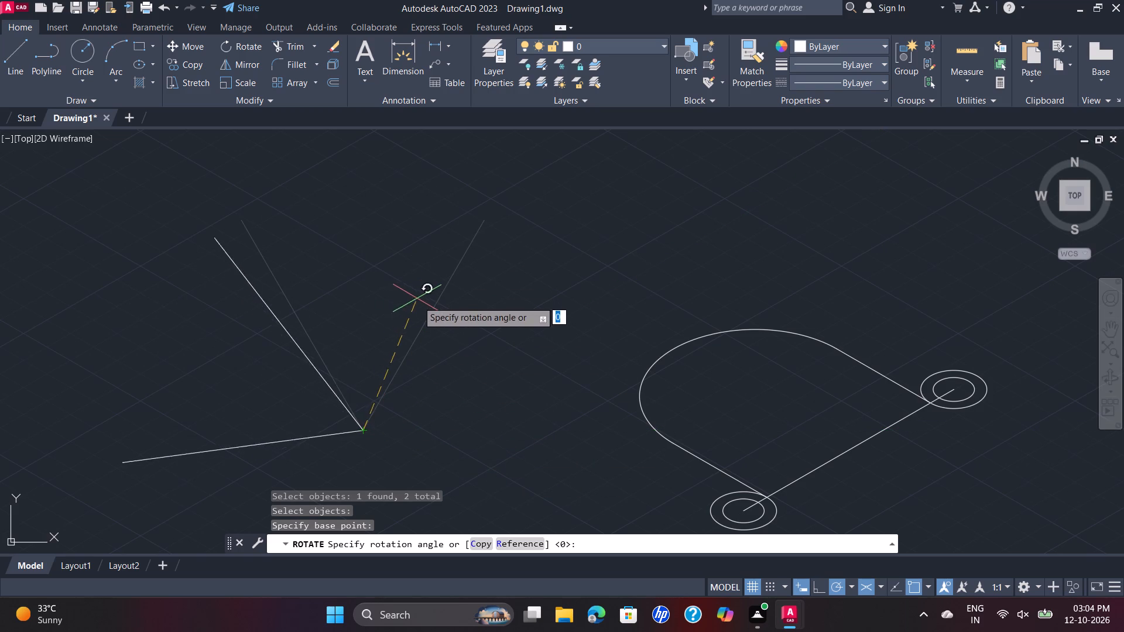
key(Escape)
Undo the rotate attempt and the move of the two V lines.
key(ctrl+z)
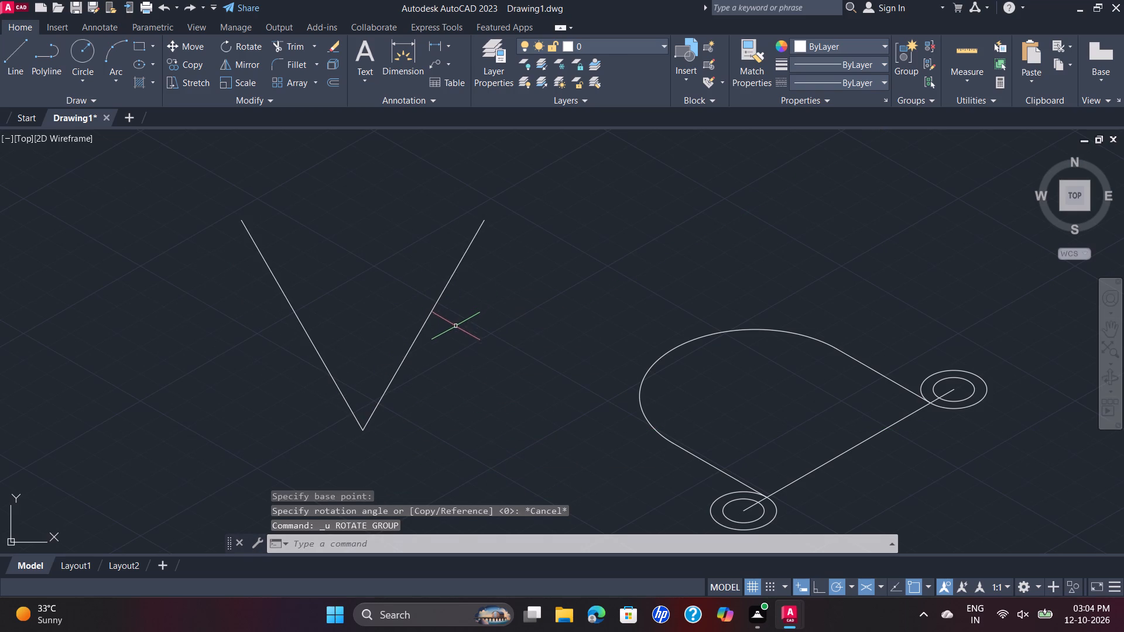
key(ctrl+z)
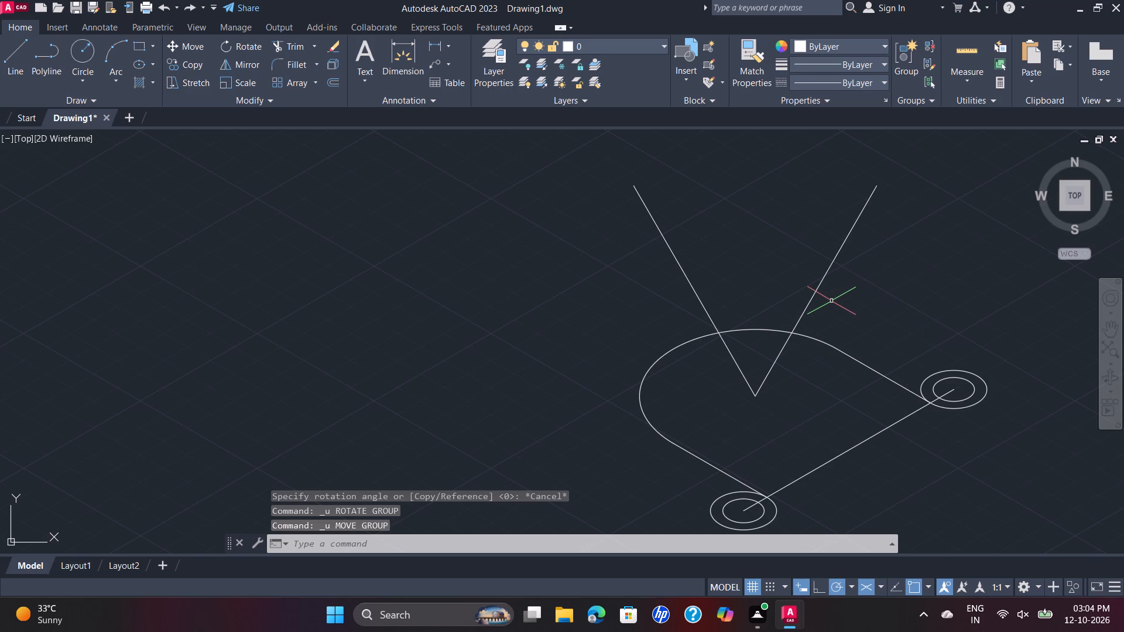
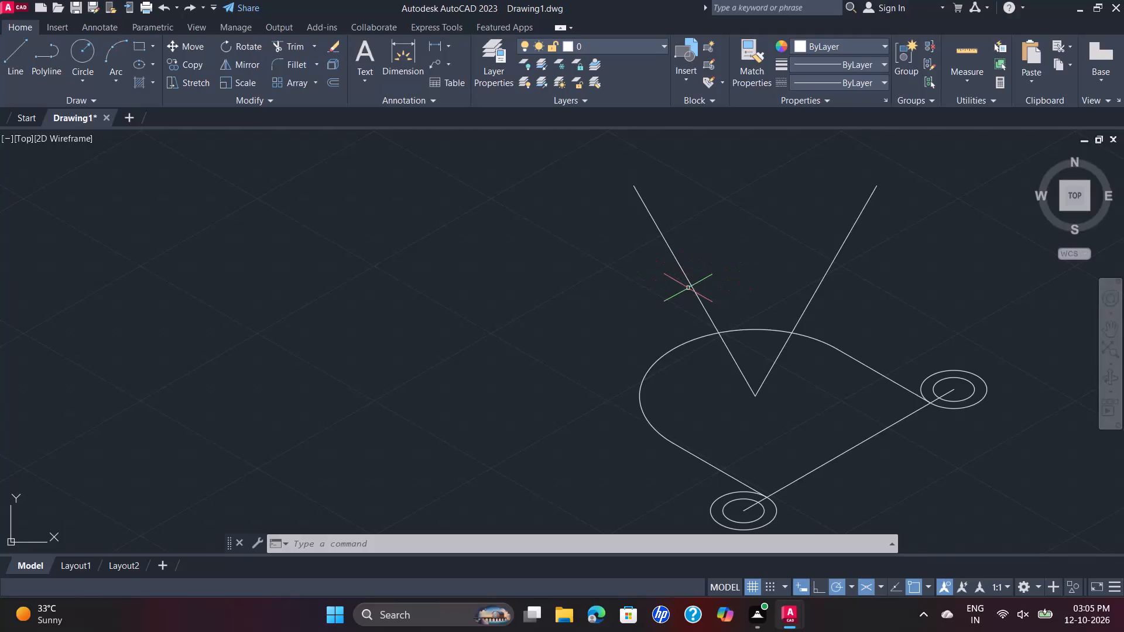
Delete the two 90-unit V lines that start at the large arc's centre.
click(695, 286)
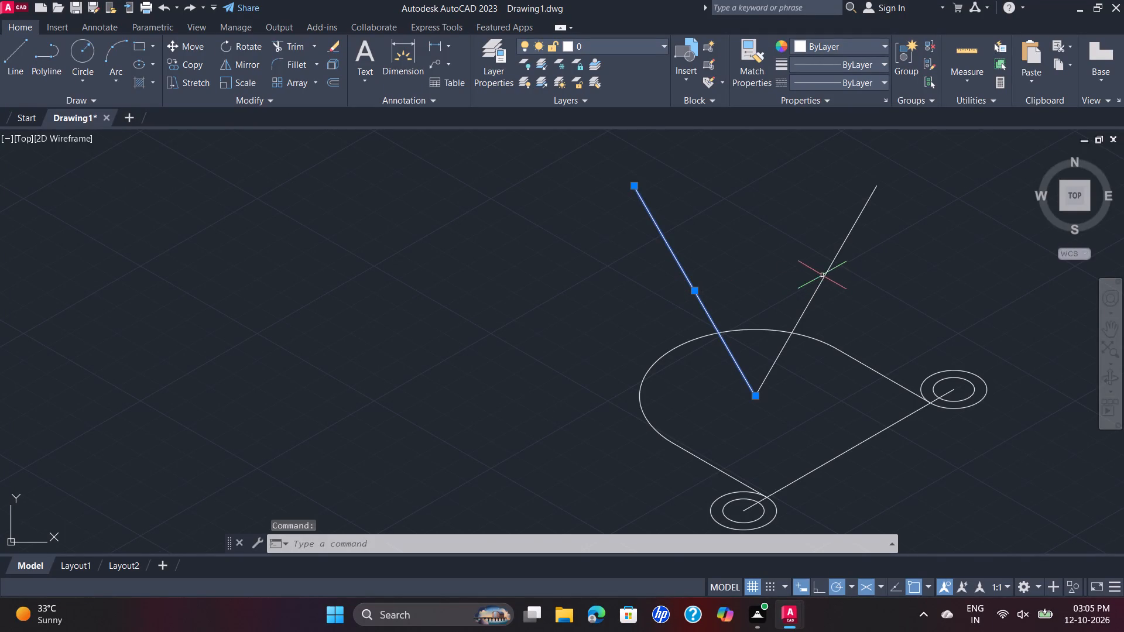
click(822, 274)
click(828, 279)
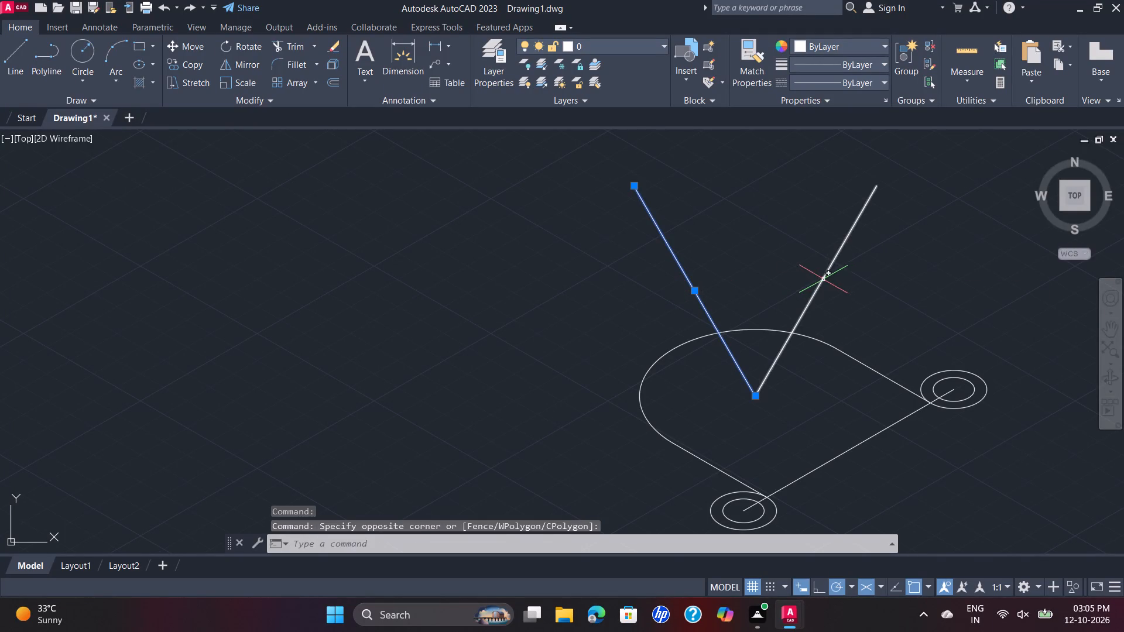
click(823, 279)
key(Delete)
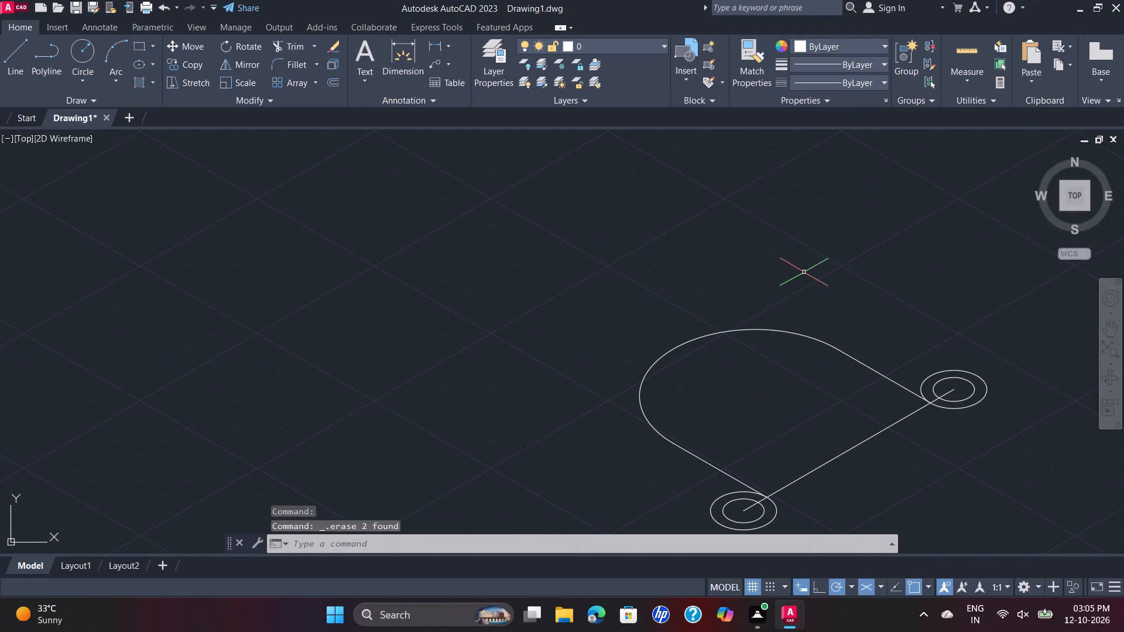
Draw a helper line about 17 units long at 30° from the upper isocircle pair's centre, past the outer circle.
click(16, 73)
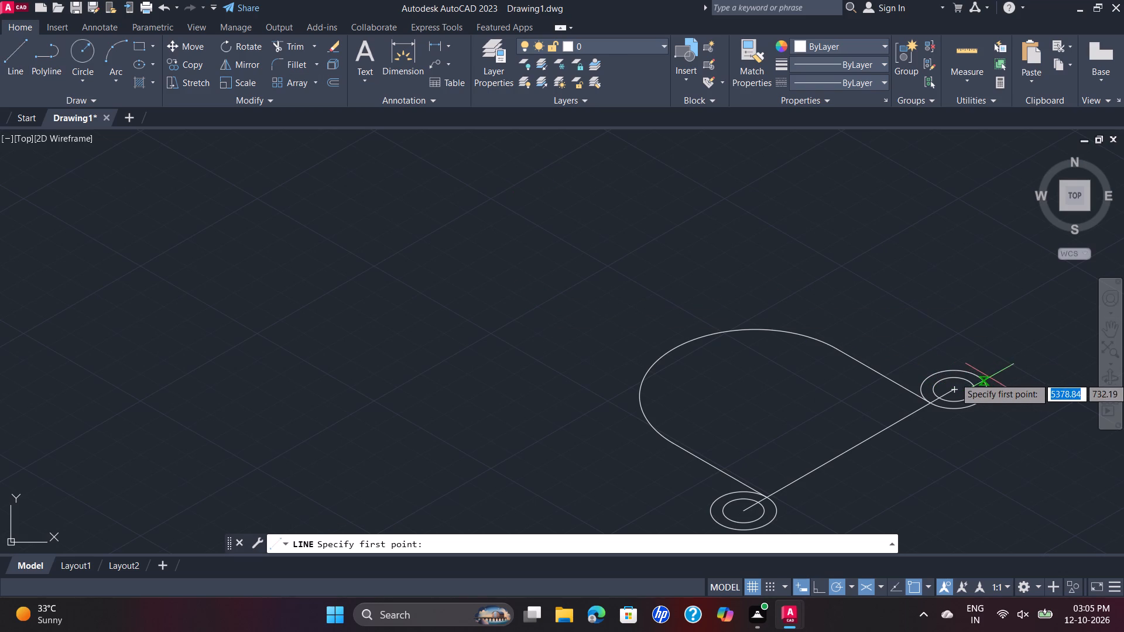
click(954, 390)
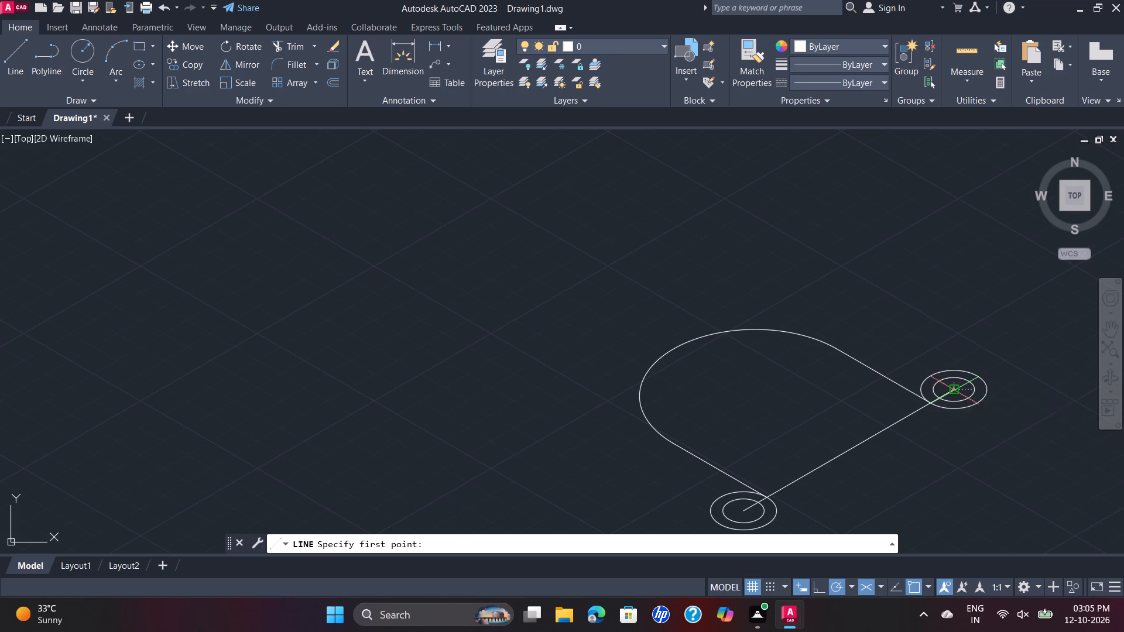
click(993, 366)
key(Escape)
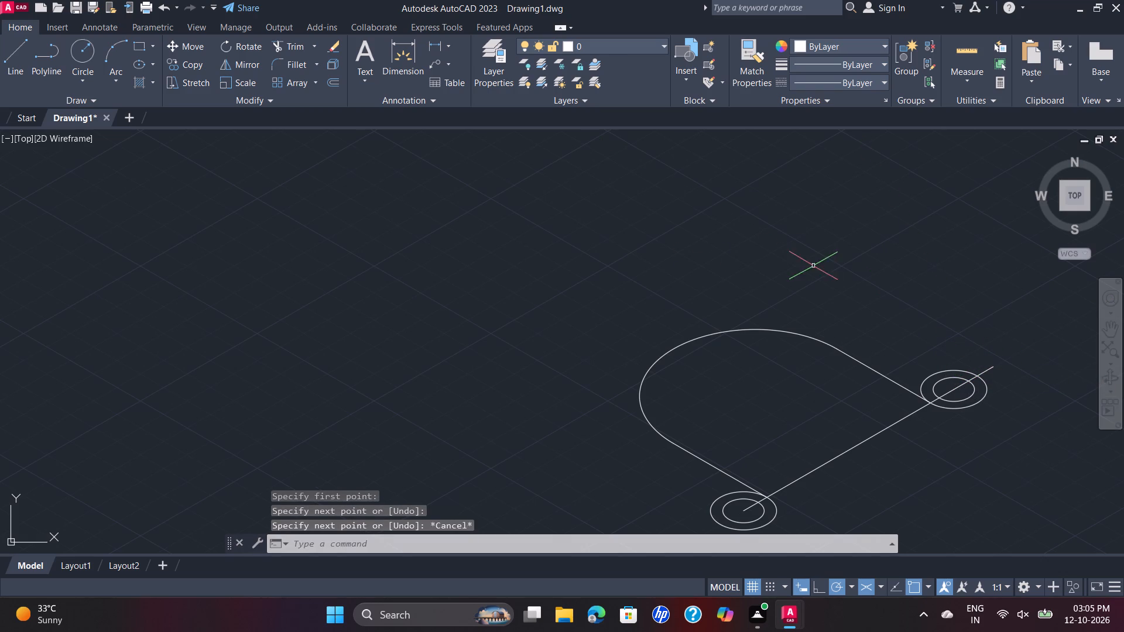
From where the helper line crosses the upper outer isocircle, draw a 130-unit line at 150° and a 110-unit line at 210°.
key(space)
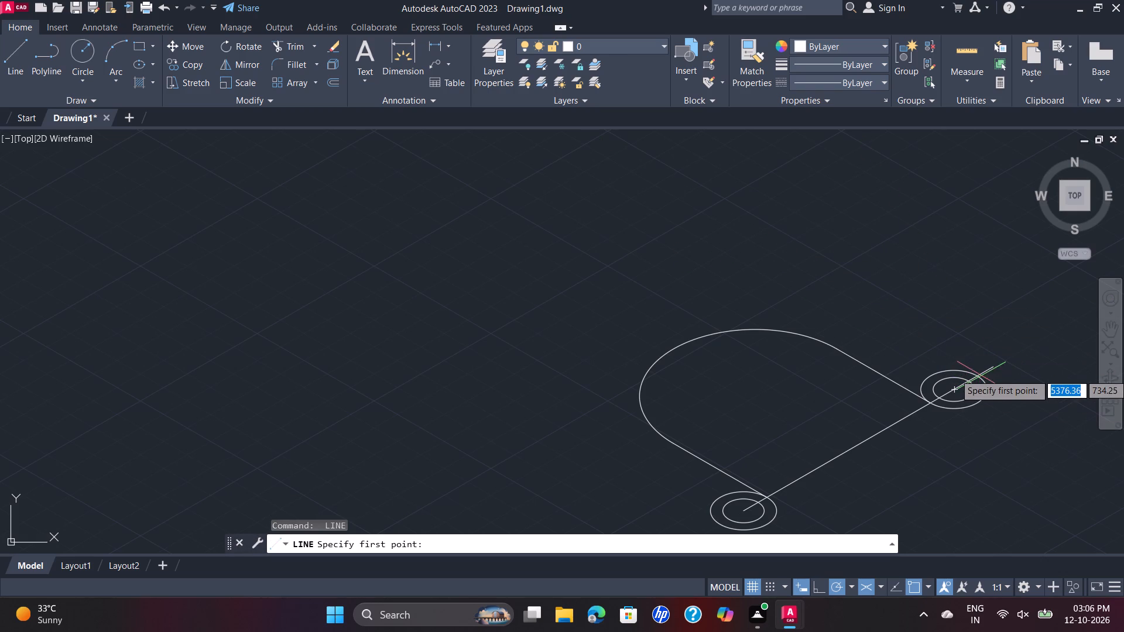
click(977, 375)
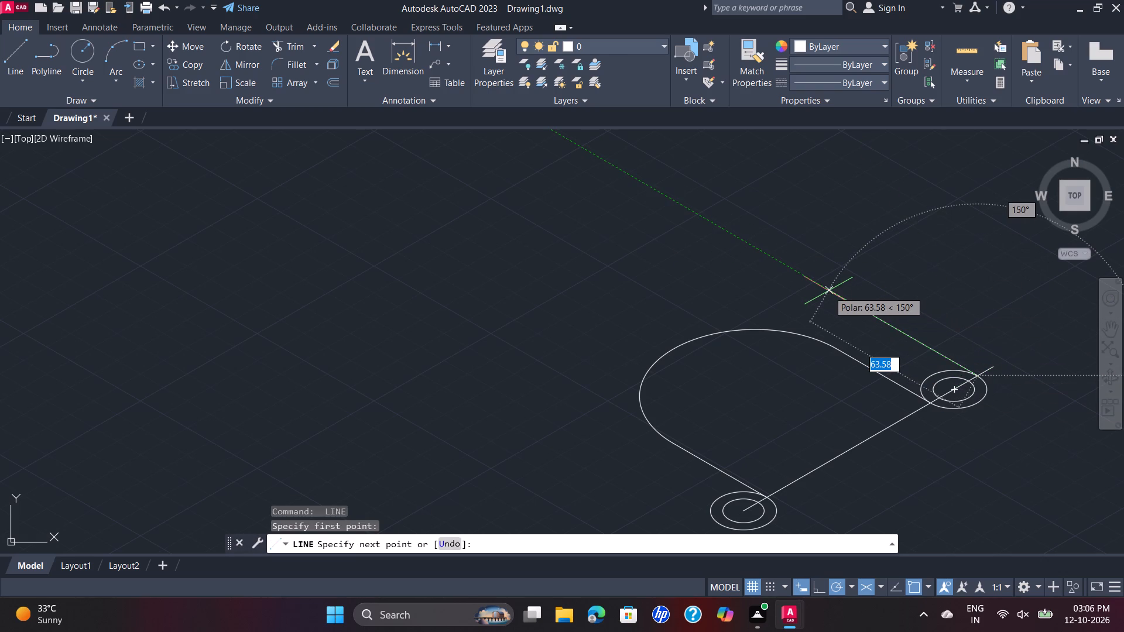
key(1)
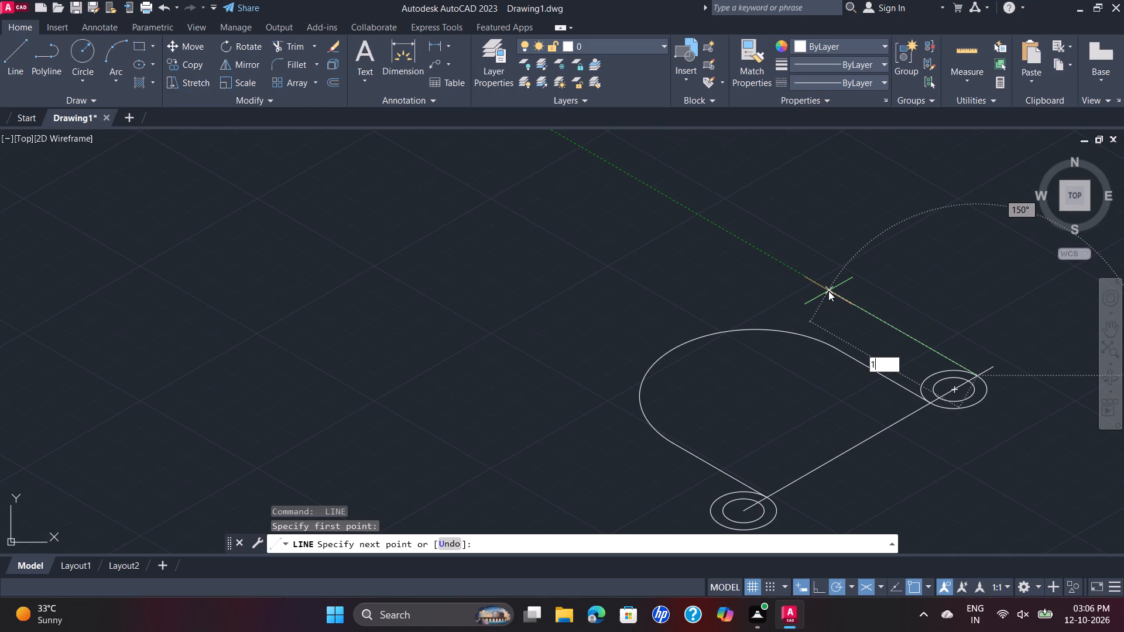
text(30)
key(Return)
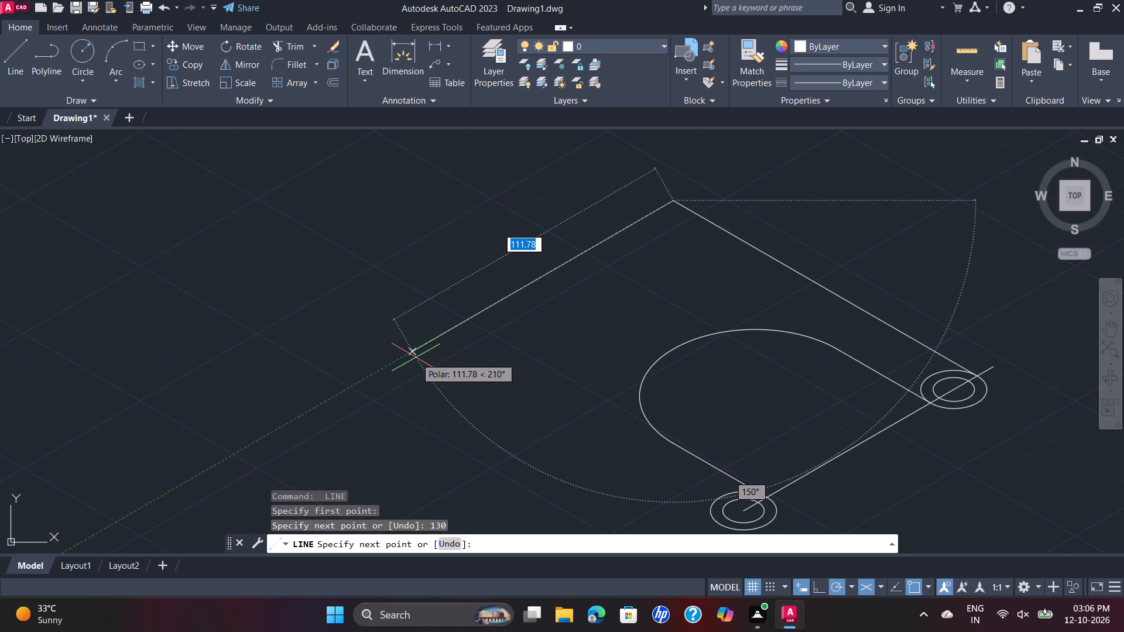
text(110)
key(Return)
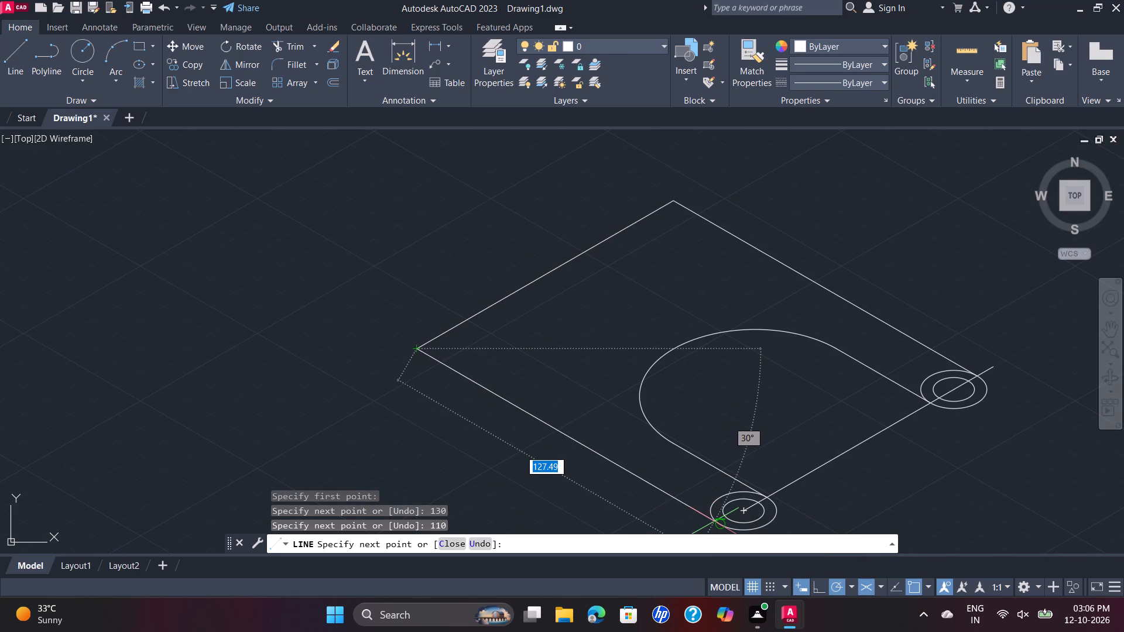
key(Escape)
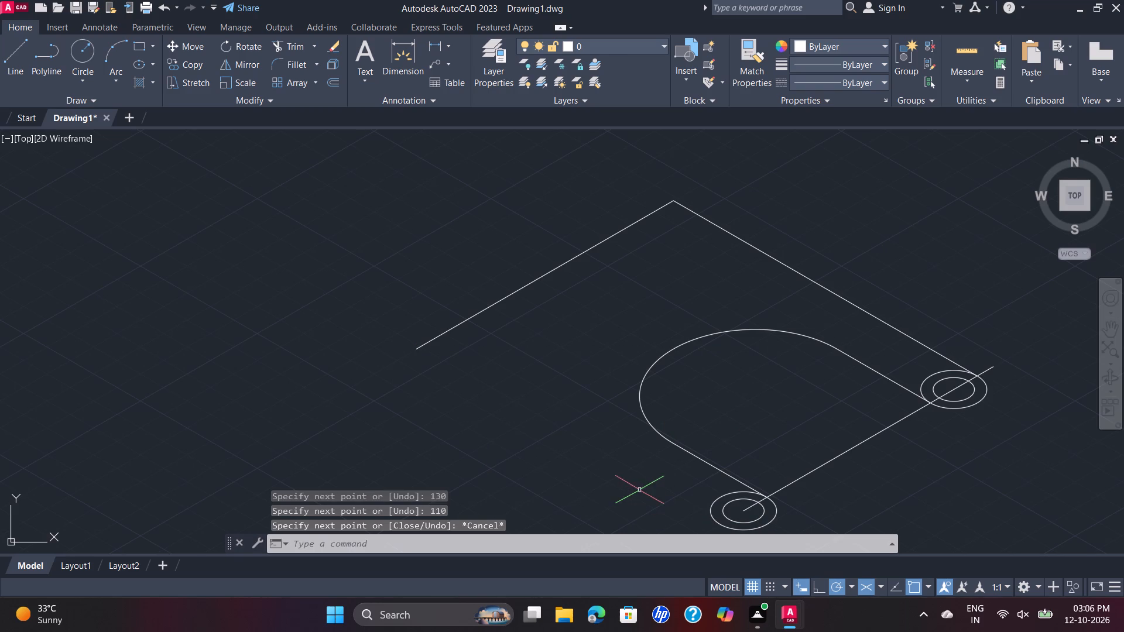
Draw a short helper line at 210° from the lower isocircle pair's centre, past the outer circle.
key(space)
click(743, 512)
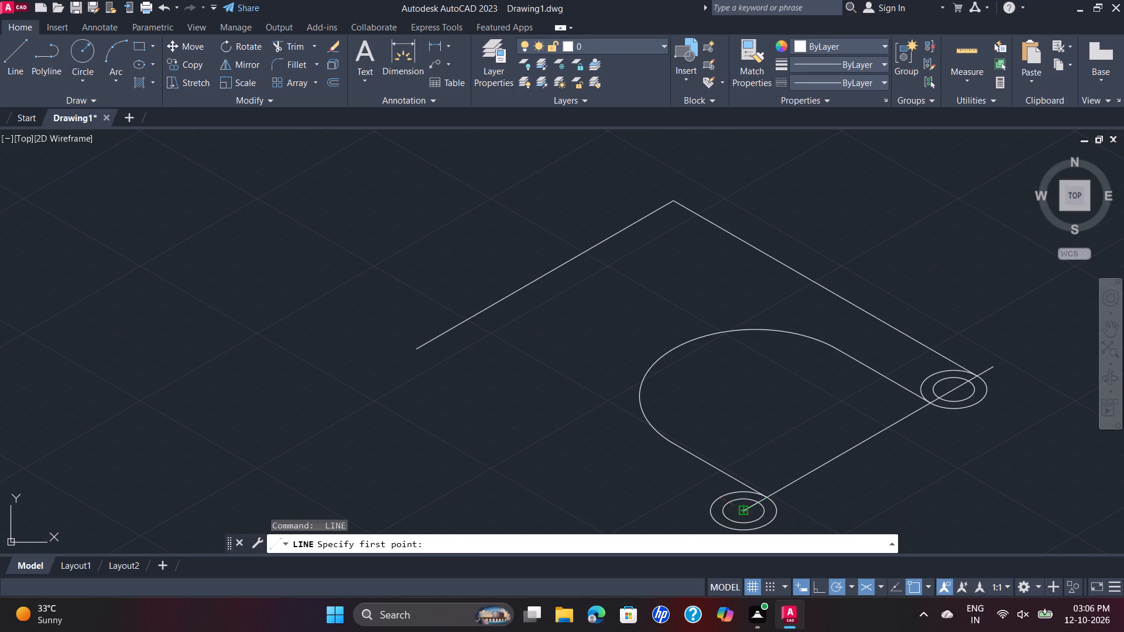
middle_drag(670, 531, 621, 386)
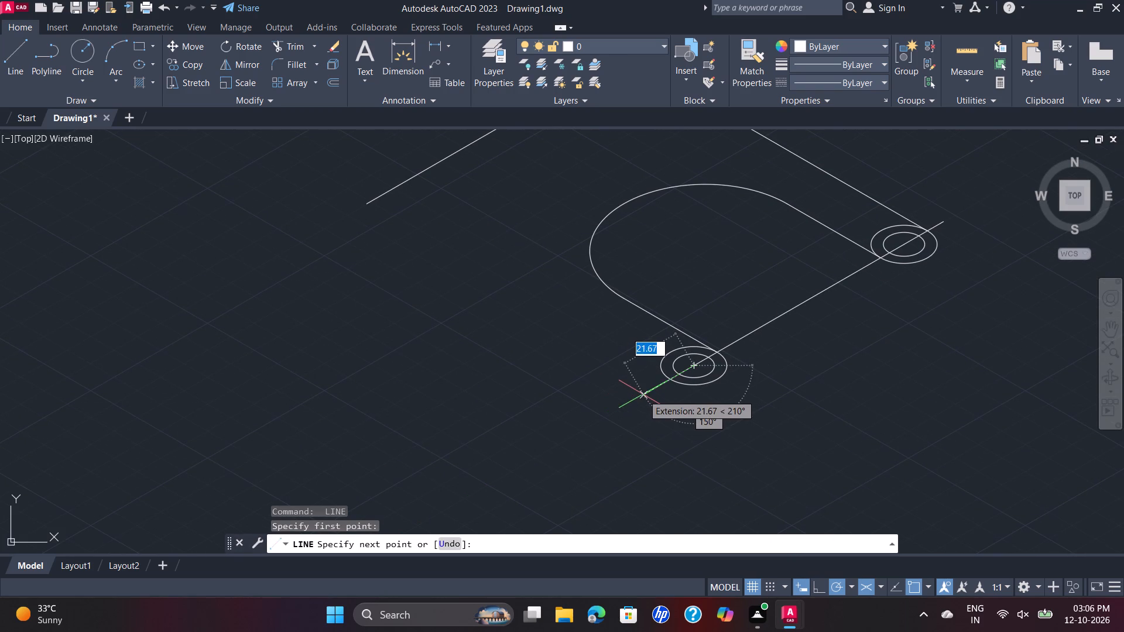
click(647, 390)
key(Escape)
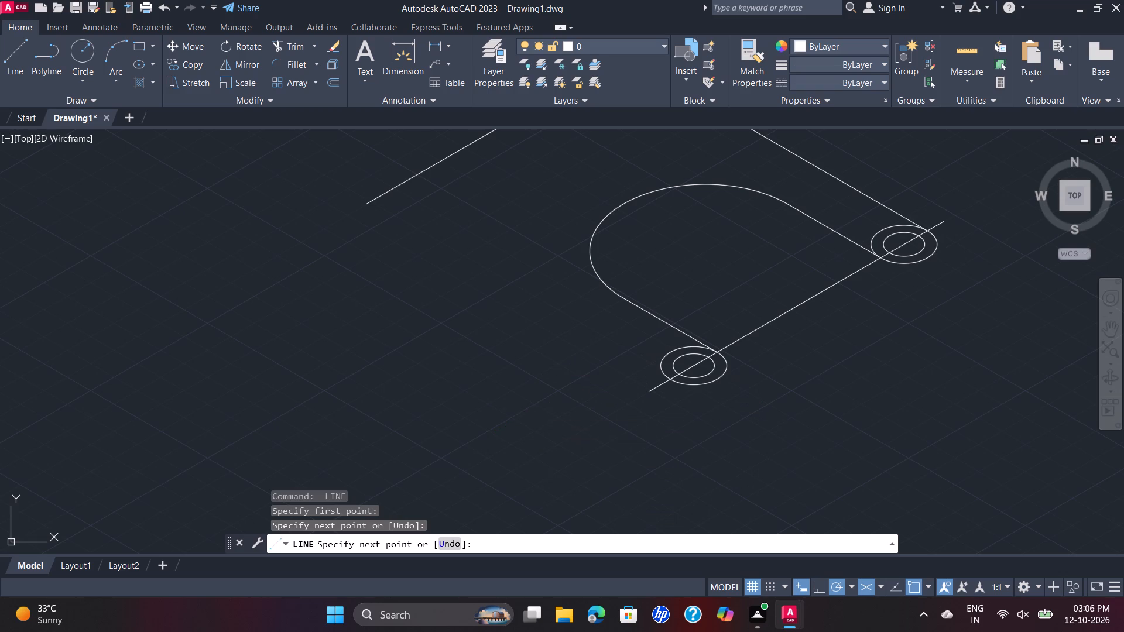
Draw a 130-unit line from the 110-unit line's open end to where the lower helper line crosses the outer isocircle.
key(space)
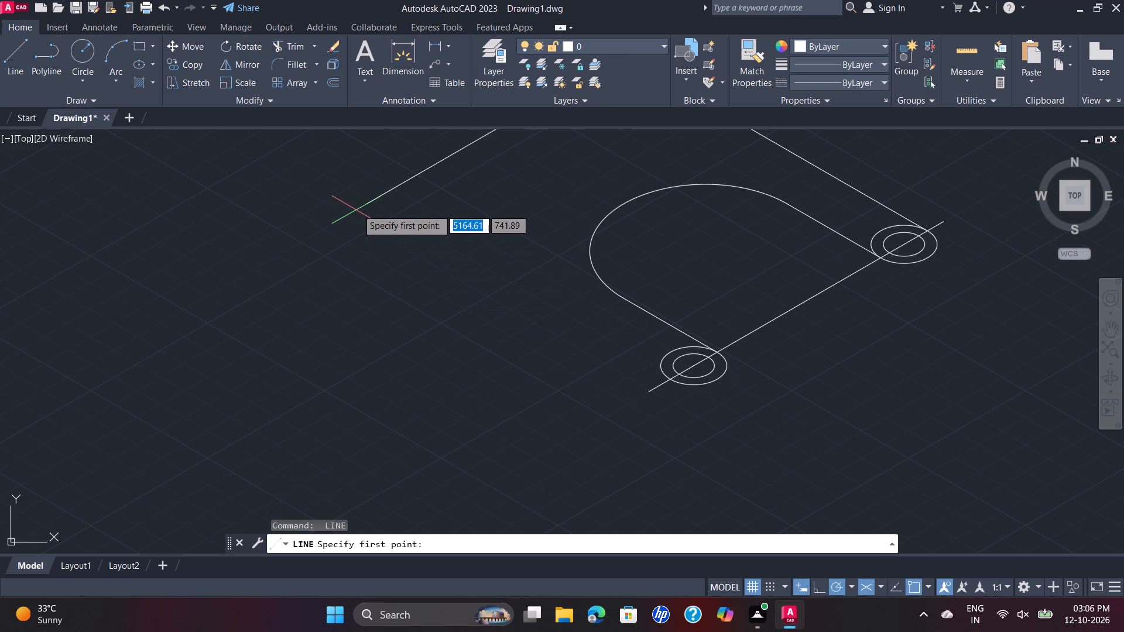
click(369, 202)
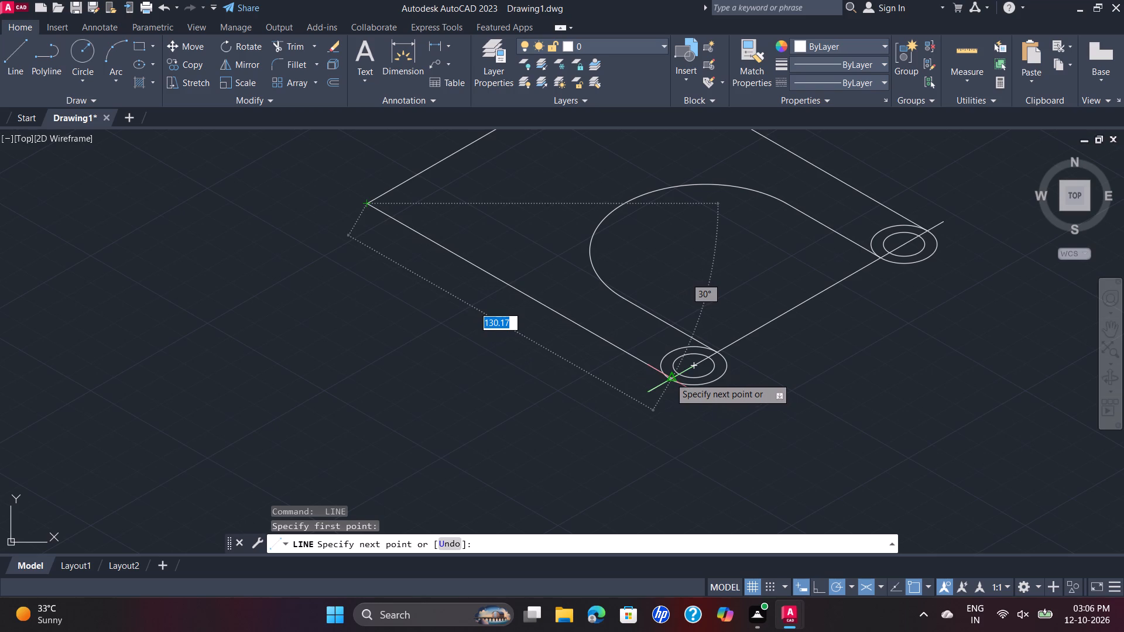
scroll(669, 380, up, 2)
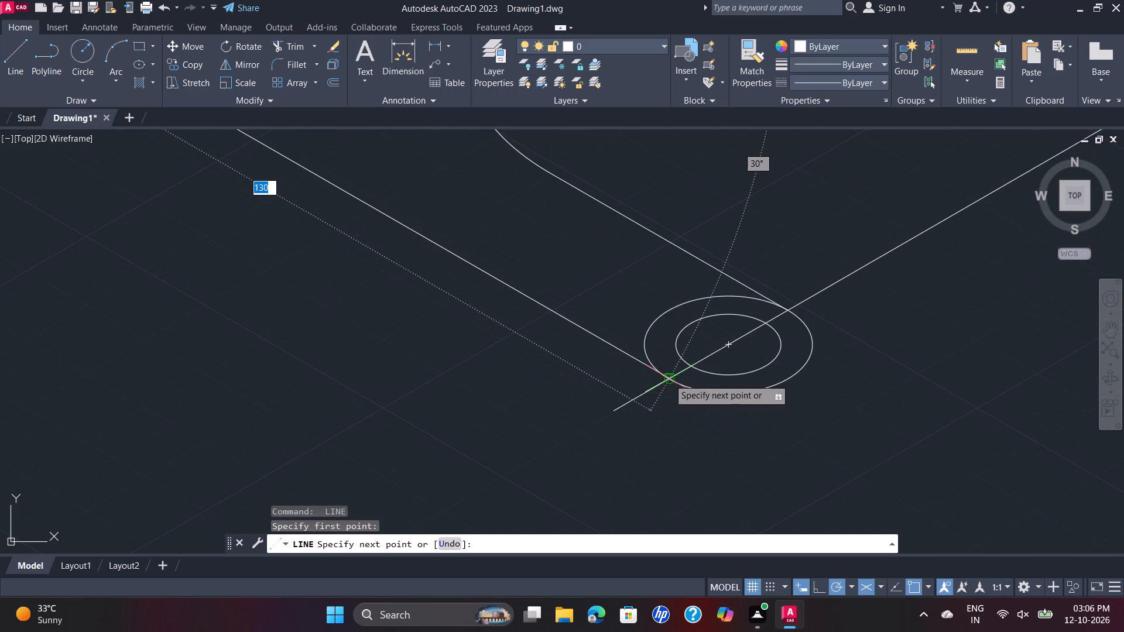
click(669, 379)
key(Escape)
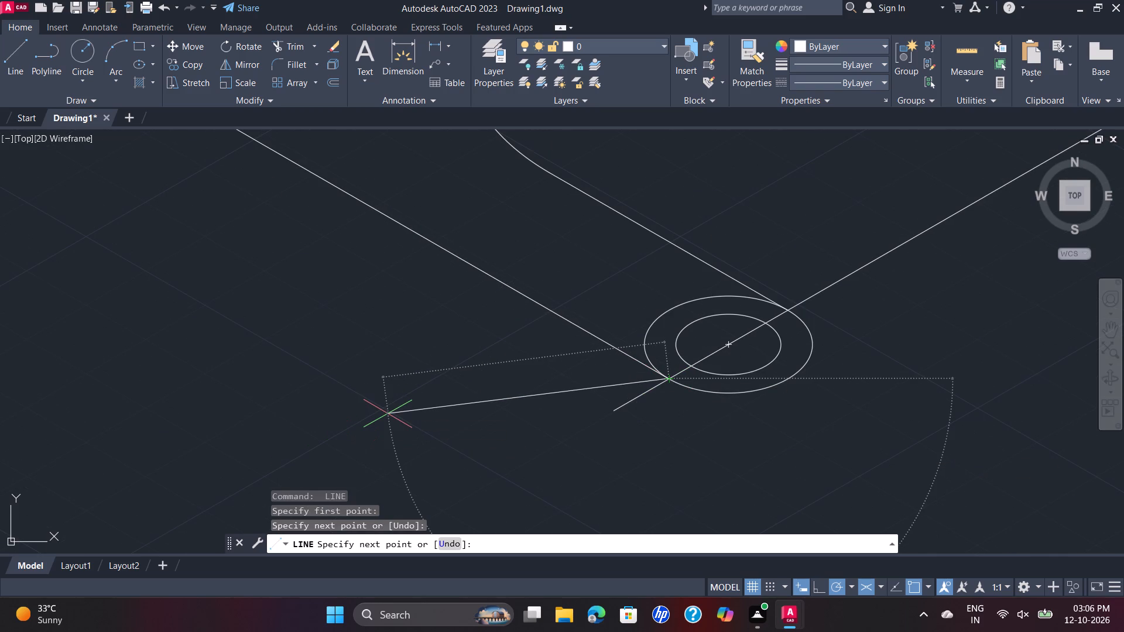
Delete the two short helper lines extending outward from the isocircle centres.
scroll(388, 414, down, 1)
click(534, 407)
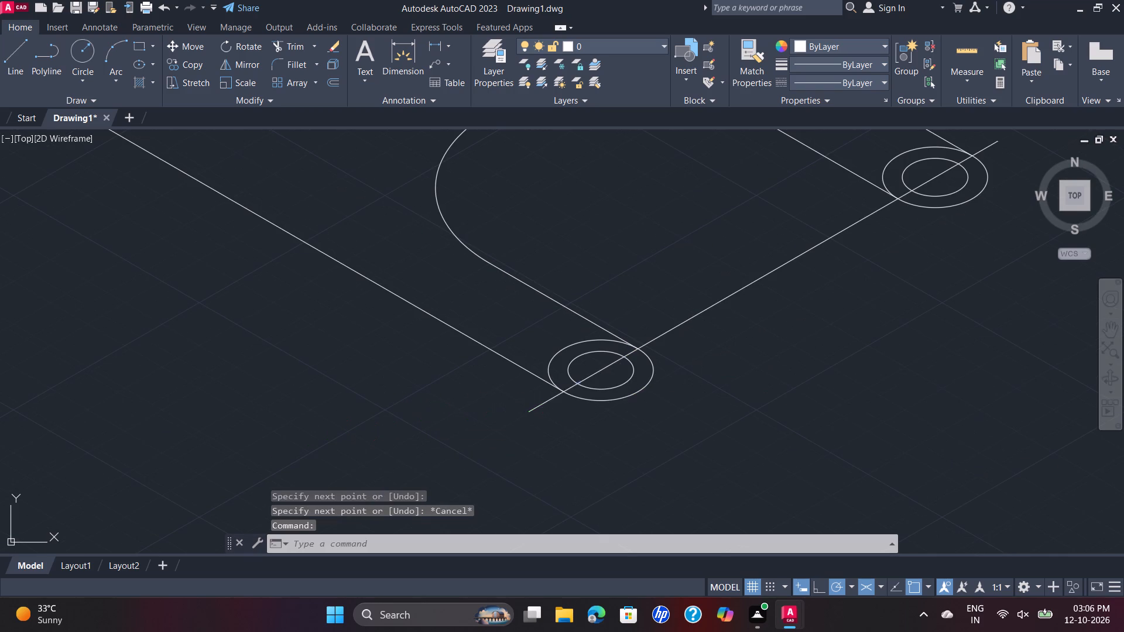
click(993, 143)
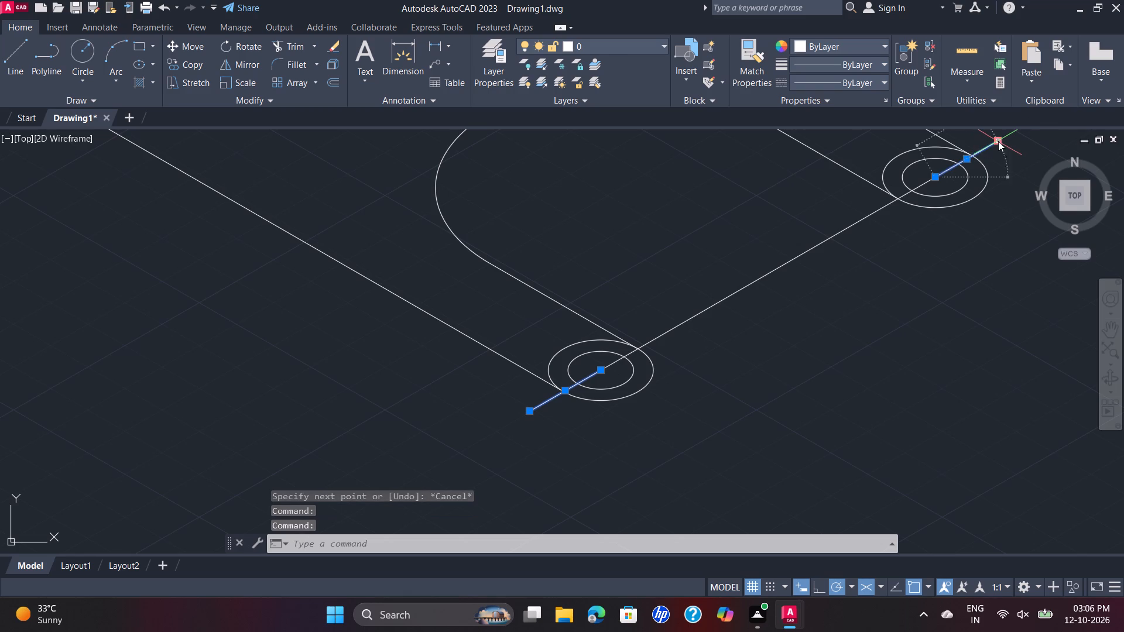
key(Delete)
key(Delete)
Inspect the drawing in the SE Isometric view and return to the Top view.
scroll(992, 284, down, 1)
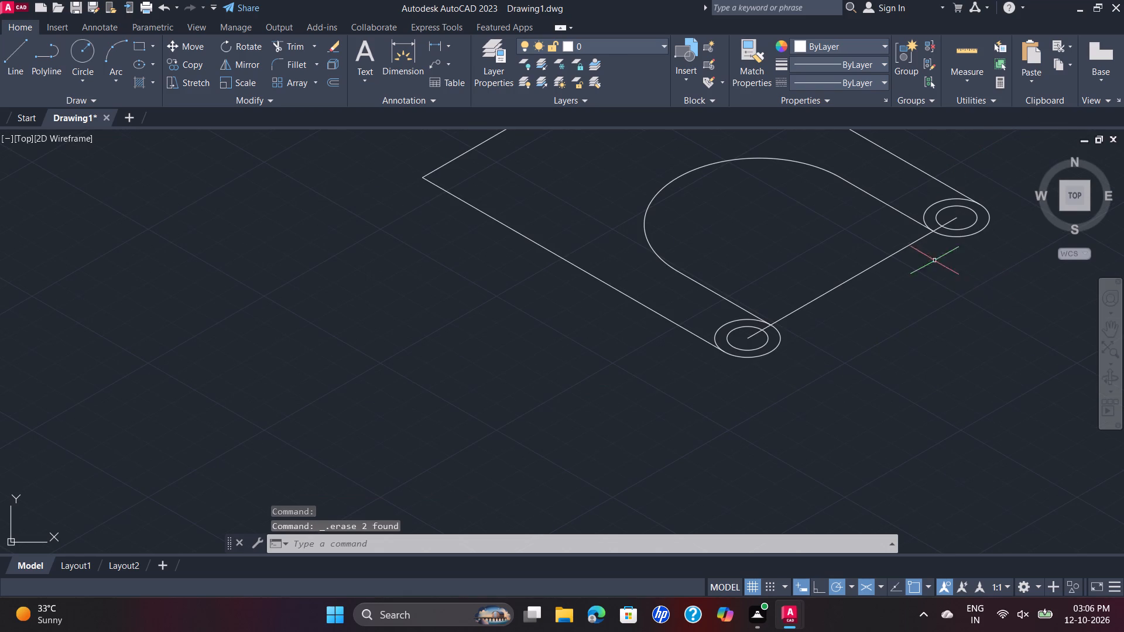
scroll(914, 245, down, 1)
middle_drag(885, 212, 827, 332)
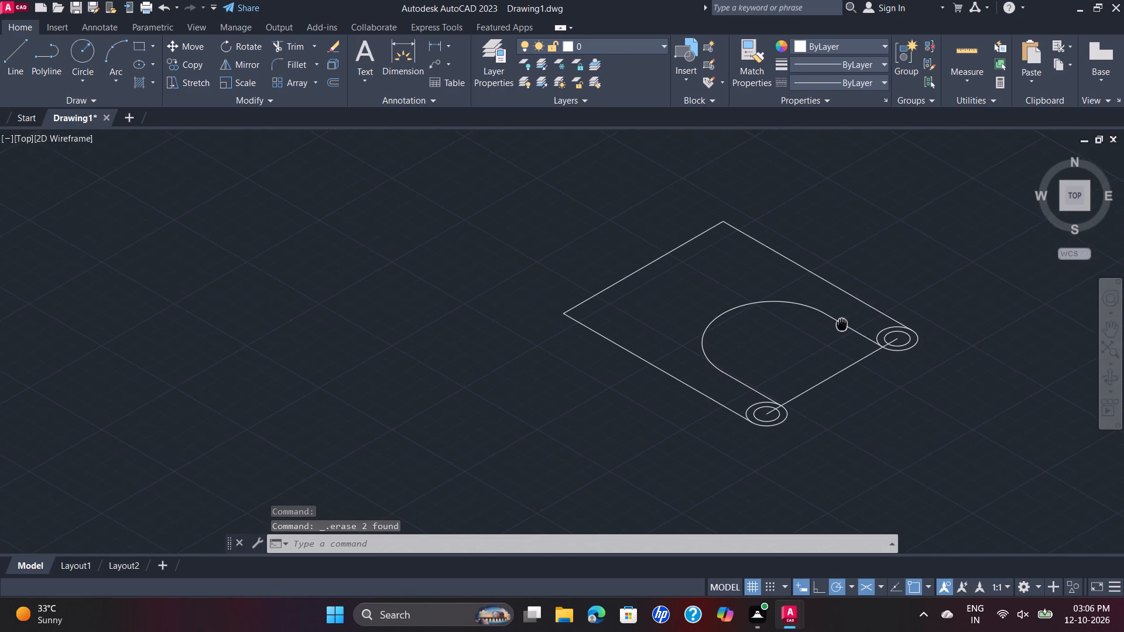
middle_drag(827, 332, 820, 336)
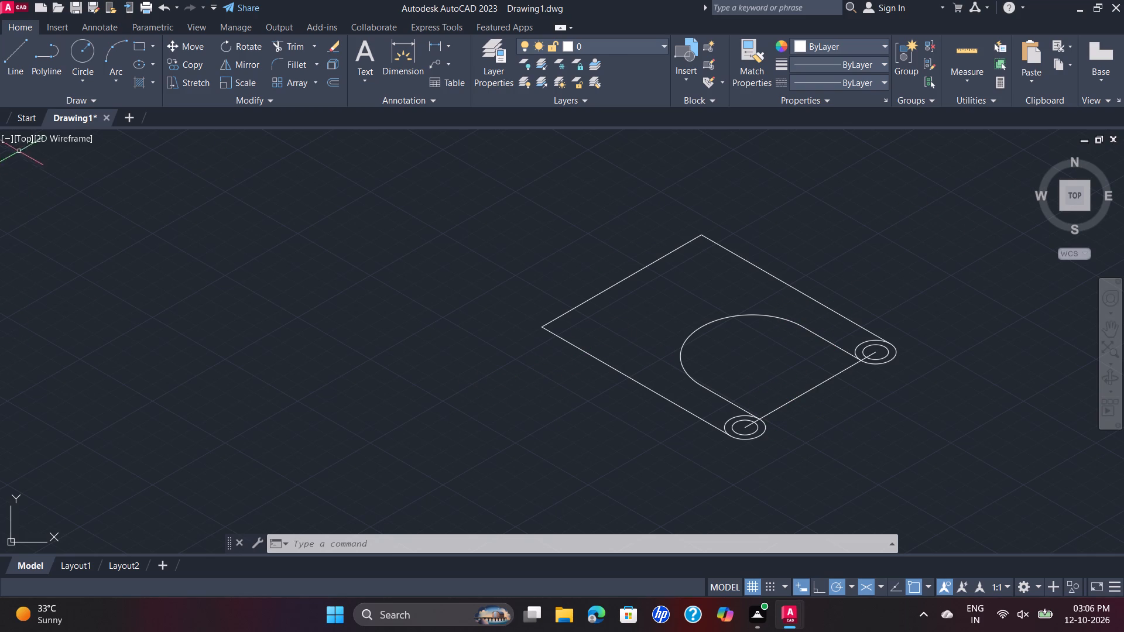
click(18, 139)
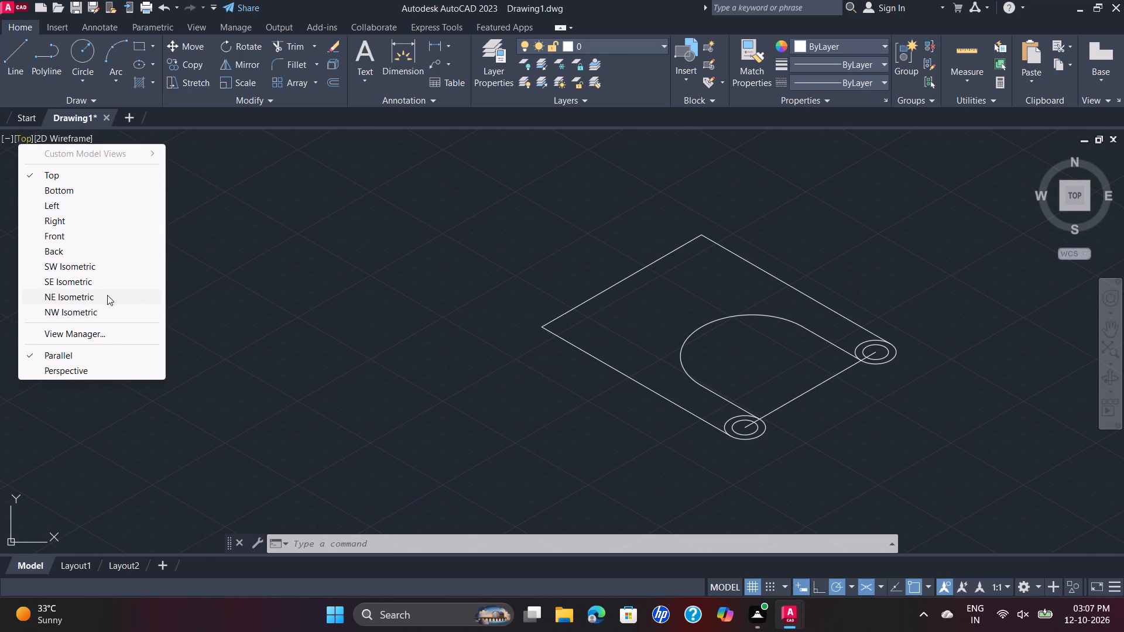
click(105, 288)
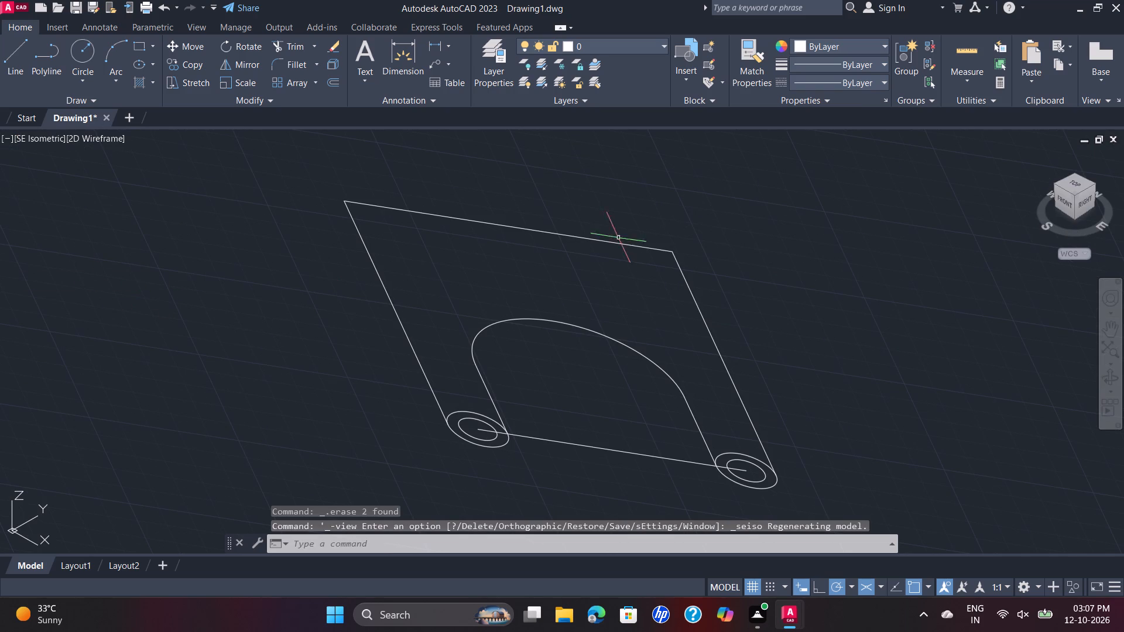
click(25, 132)
click(56, 171)
scroll(601, 229, down, 1)
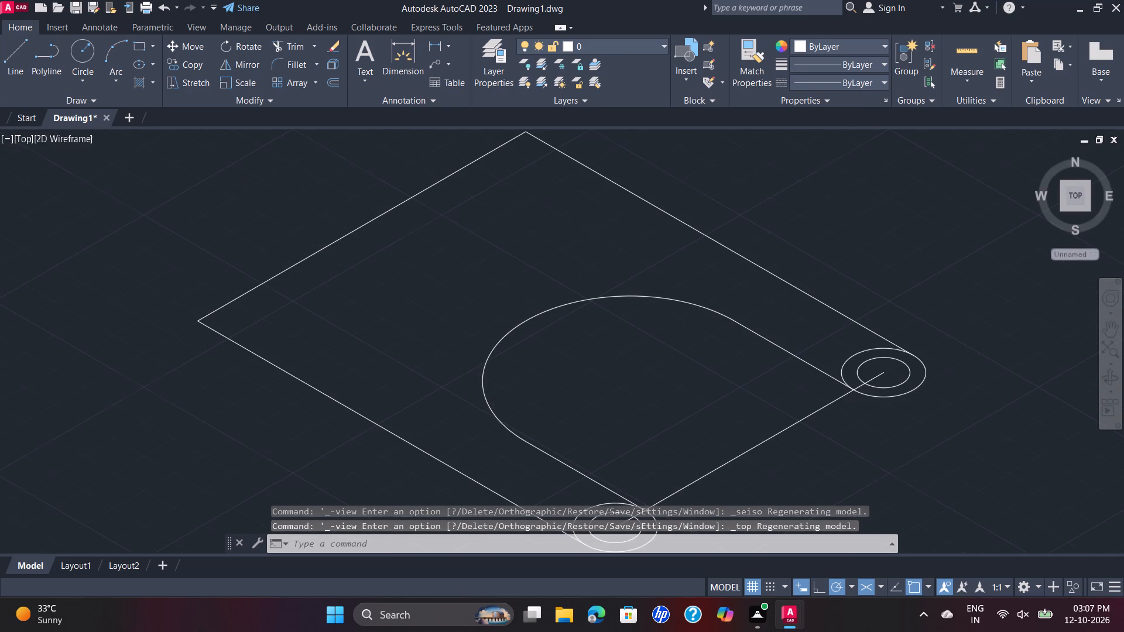
scroll(601, 229, down, 1)
scroll(597, 229, up, 1)
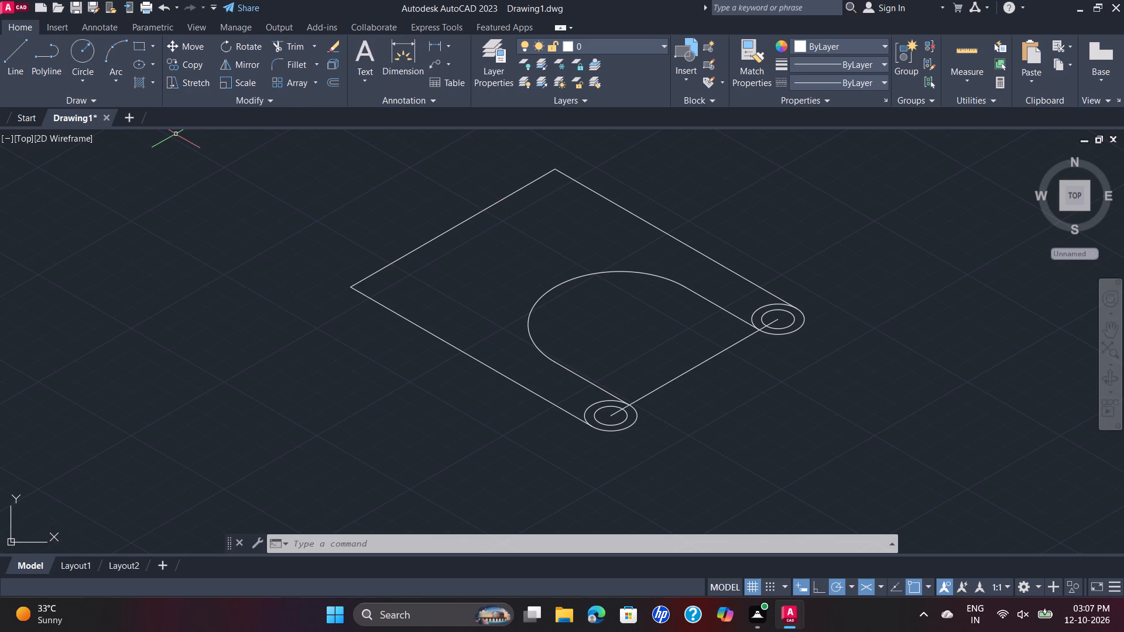
Draw a line through the large arc's centre along the 30° direction, extending past both long sides of the outer outline.
click(25, 61)
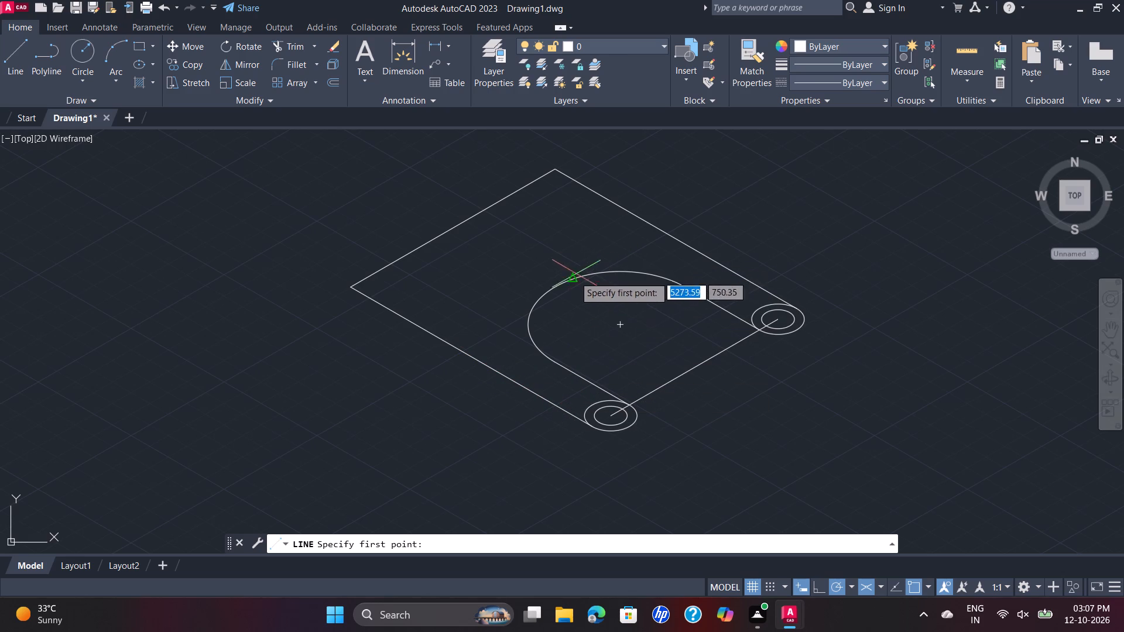
click(619, 323)
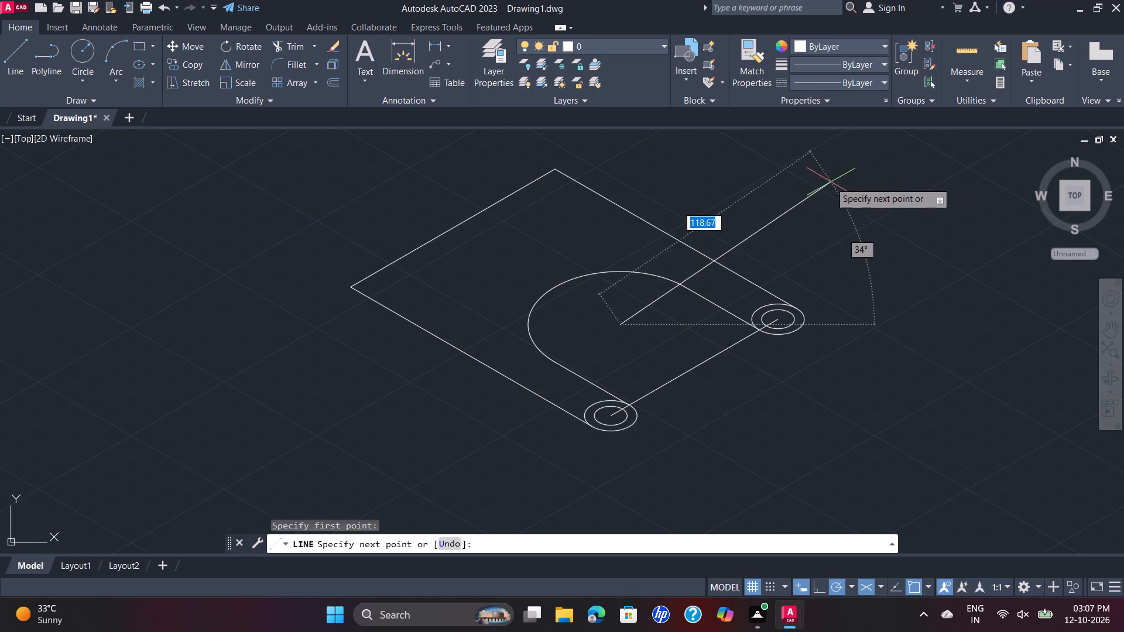
click(739, 252)
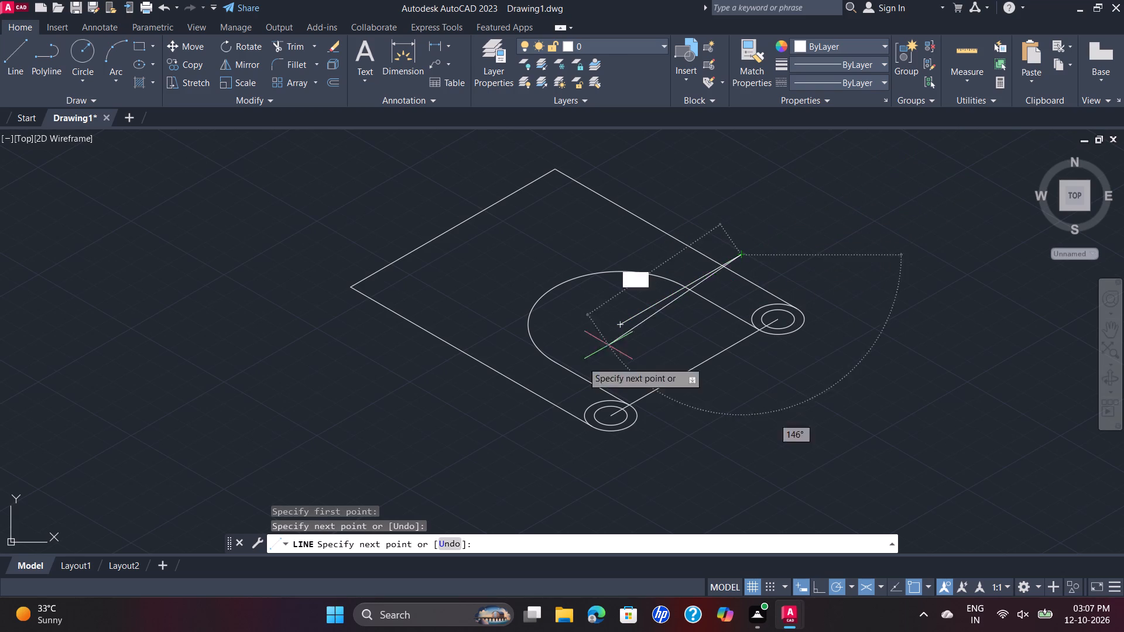
click(461, 411)
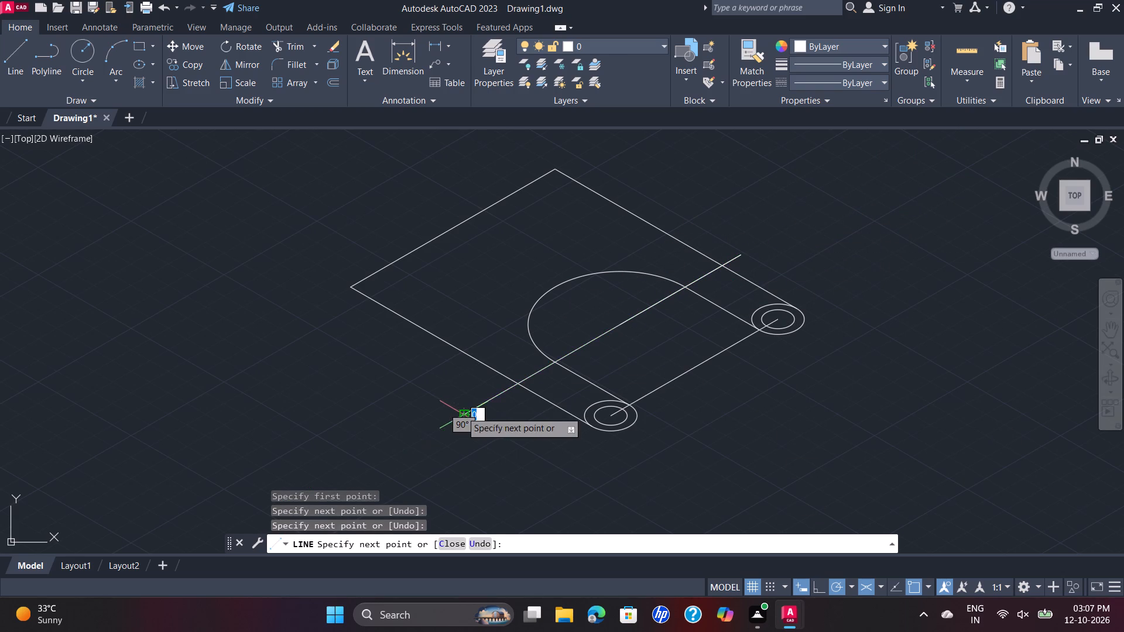
key(Escape)
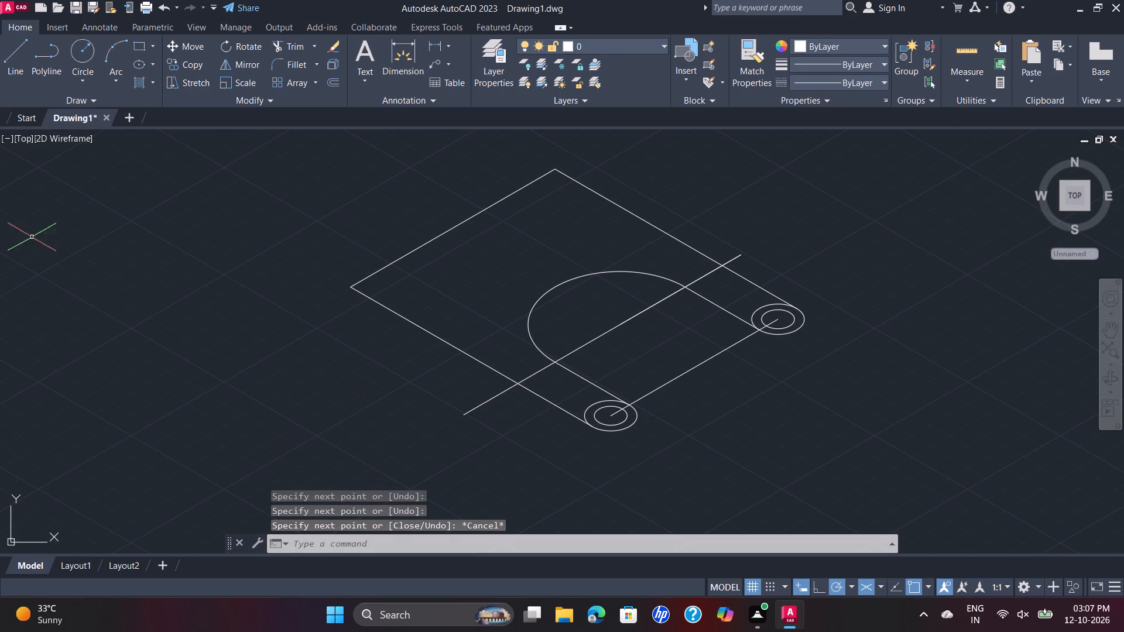
Trim the 30° line through the large arc's centre back to the long sides of the outer outline.
click(279, 53)
click(392, 358)
click(604, 479)
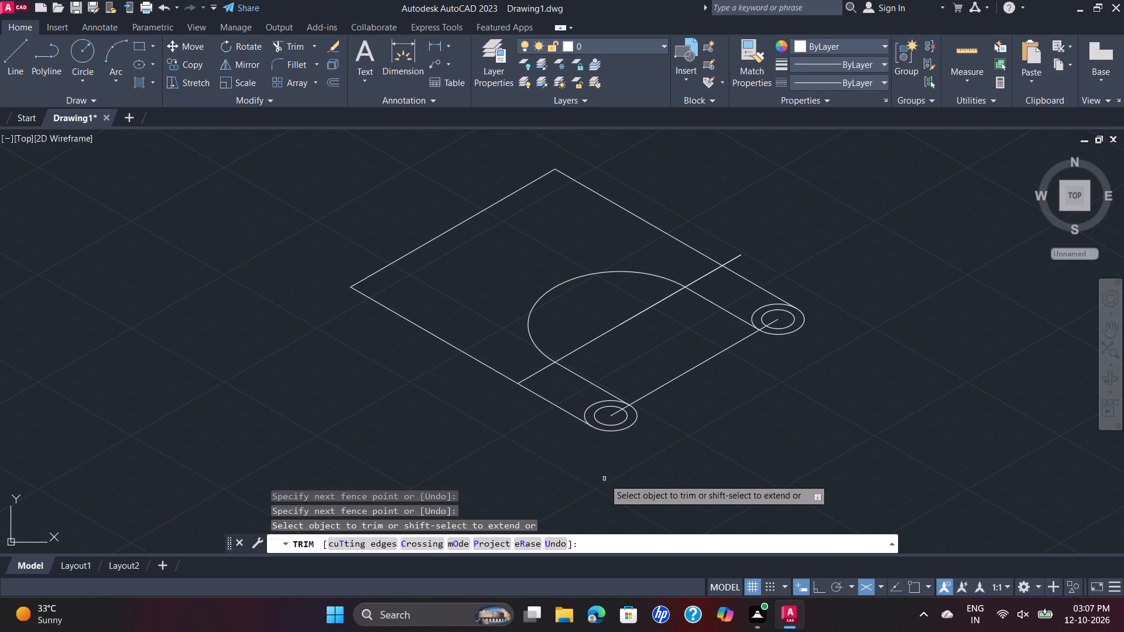
click(673, 203)
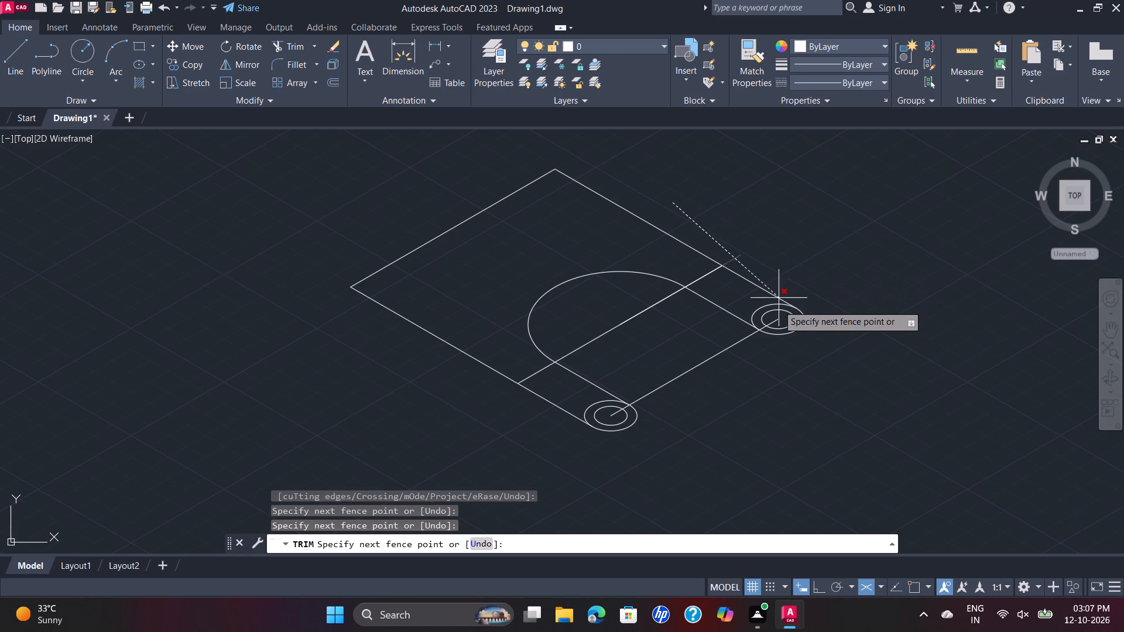
click(789, 298)
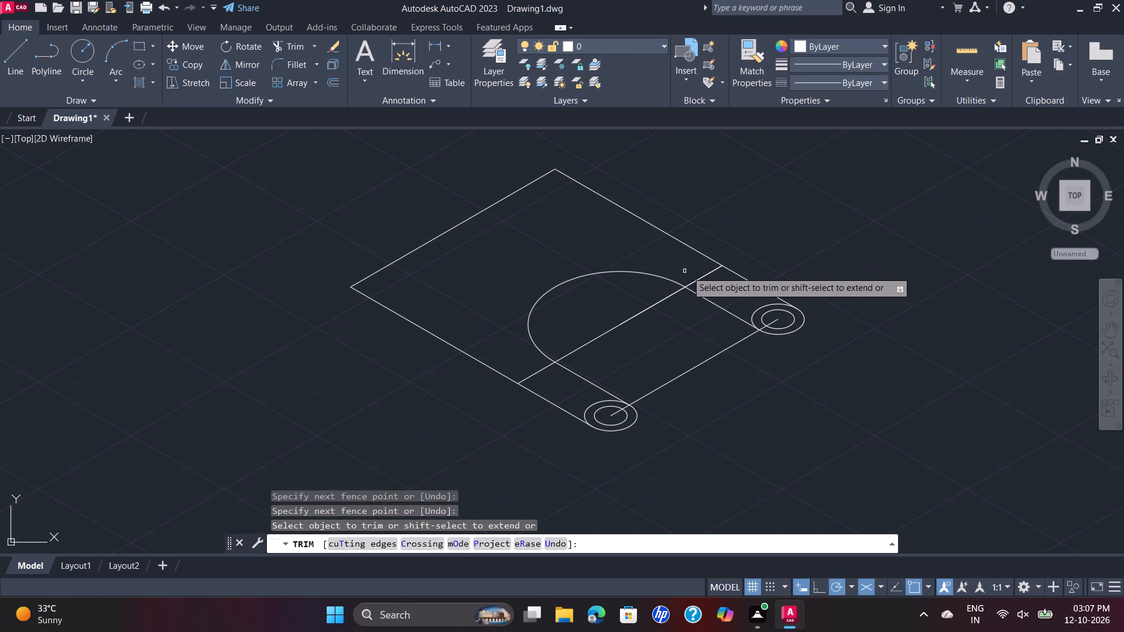
click(706, 276)
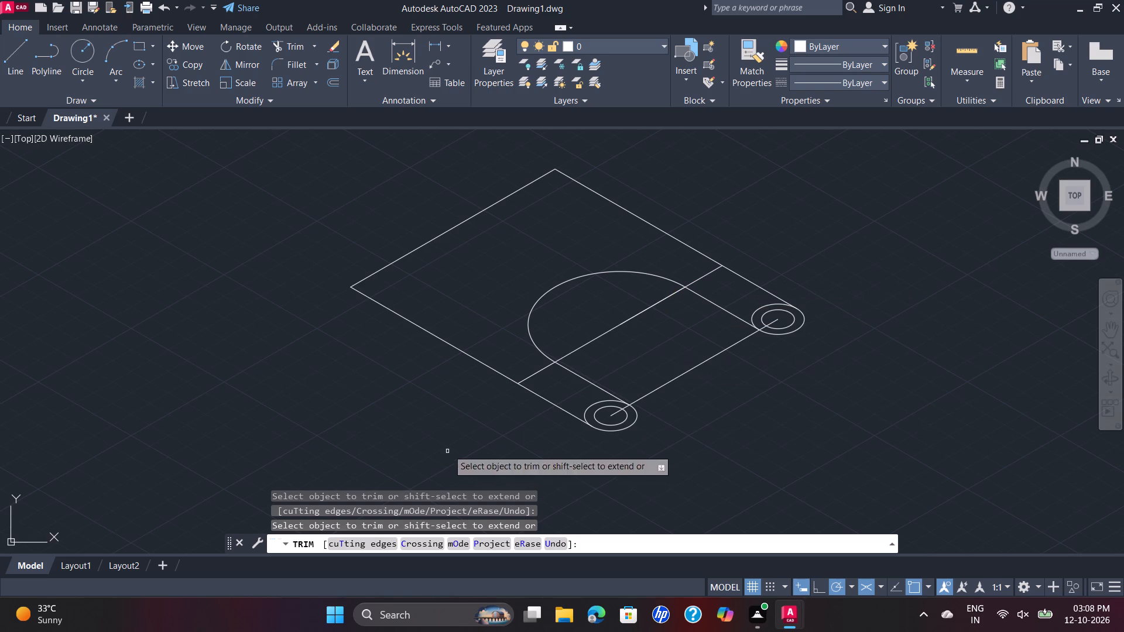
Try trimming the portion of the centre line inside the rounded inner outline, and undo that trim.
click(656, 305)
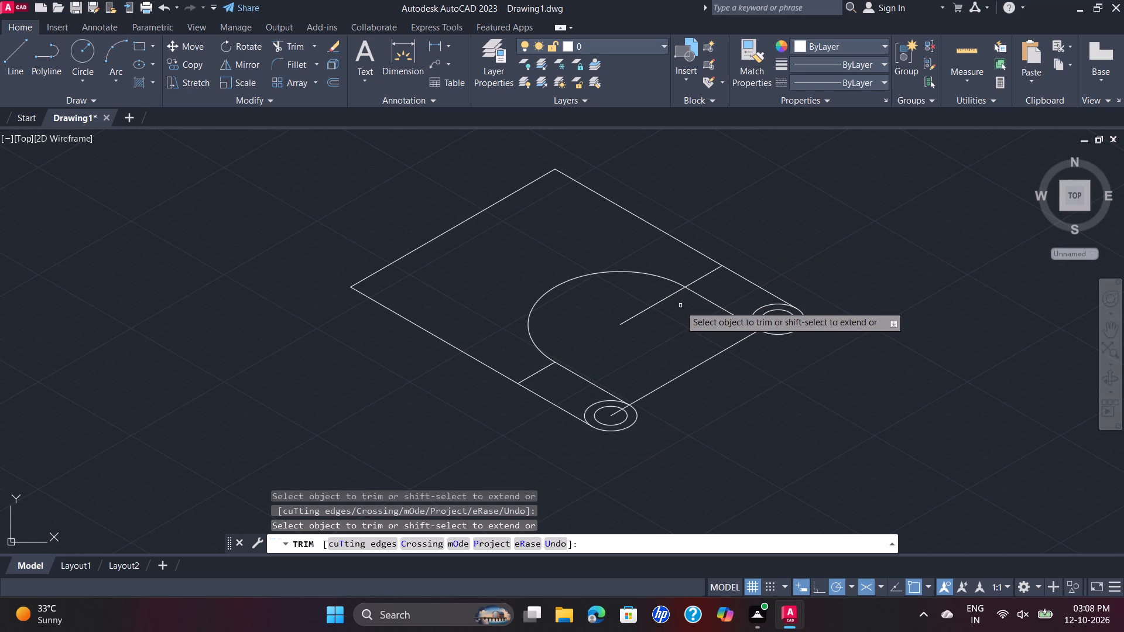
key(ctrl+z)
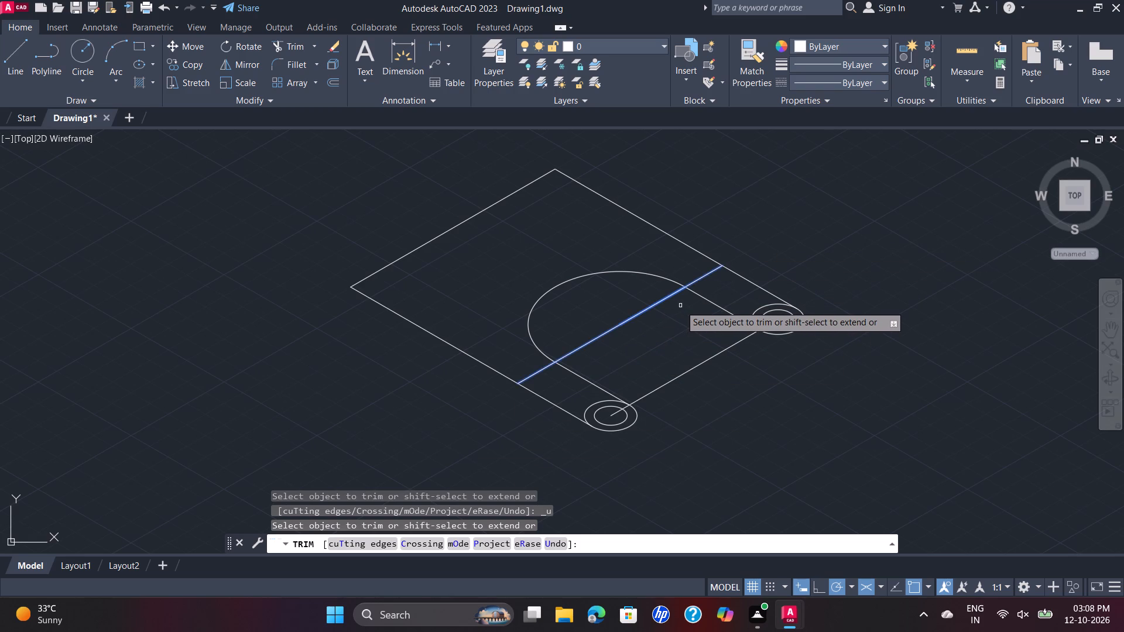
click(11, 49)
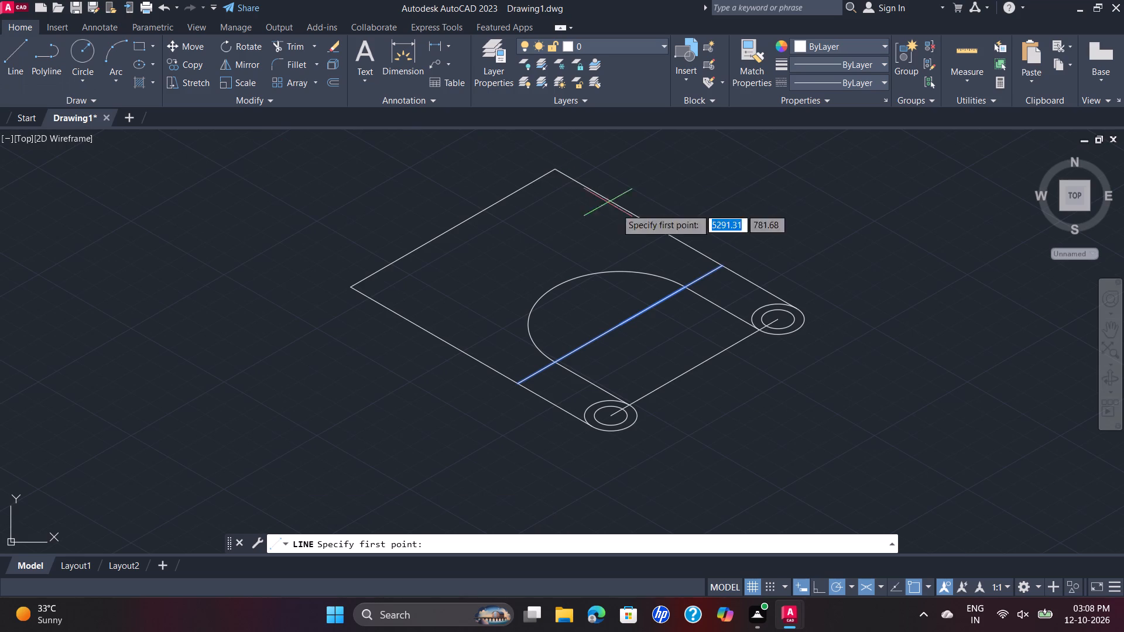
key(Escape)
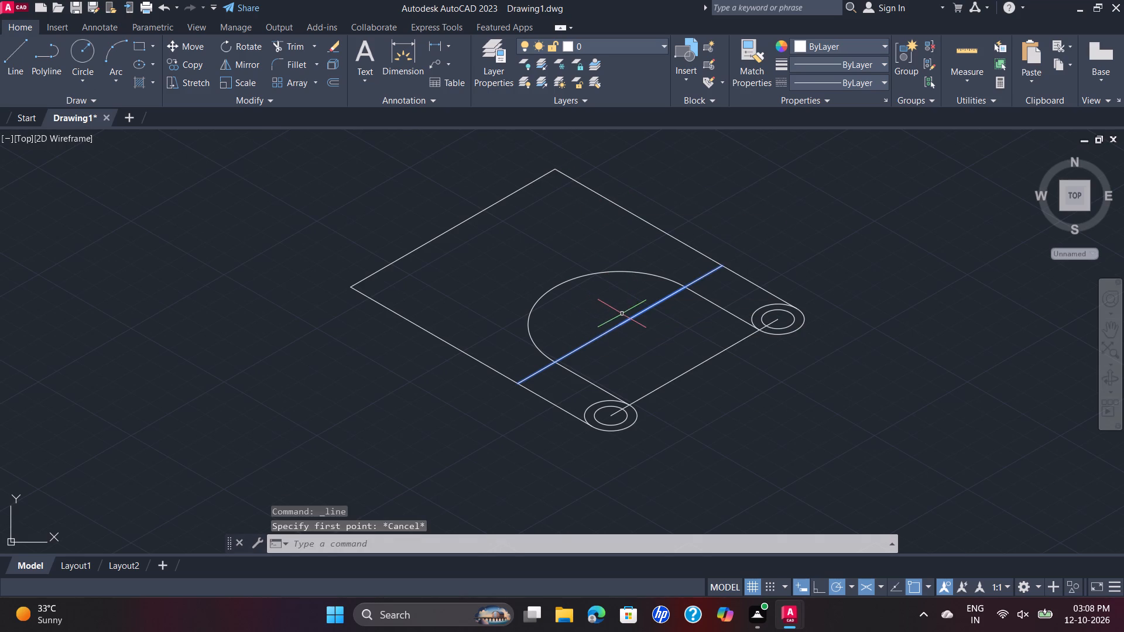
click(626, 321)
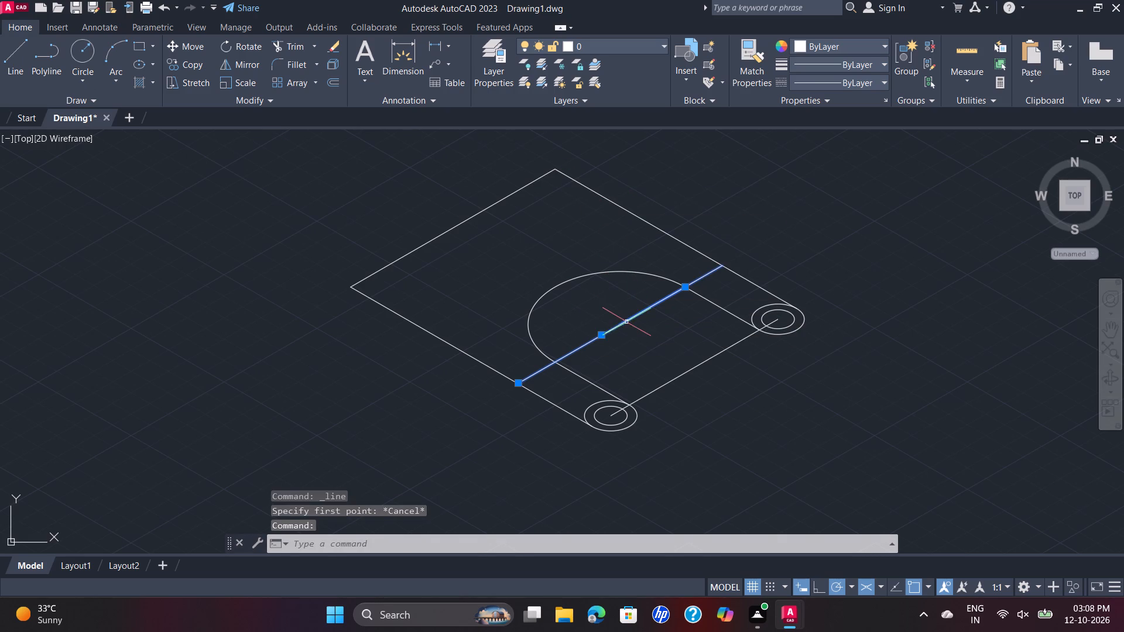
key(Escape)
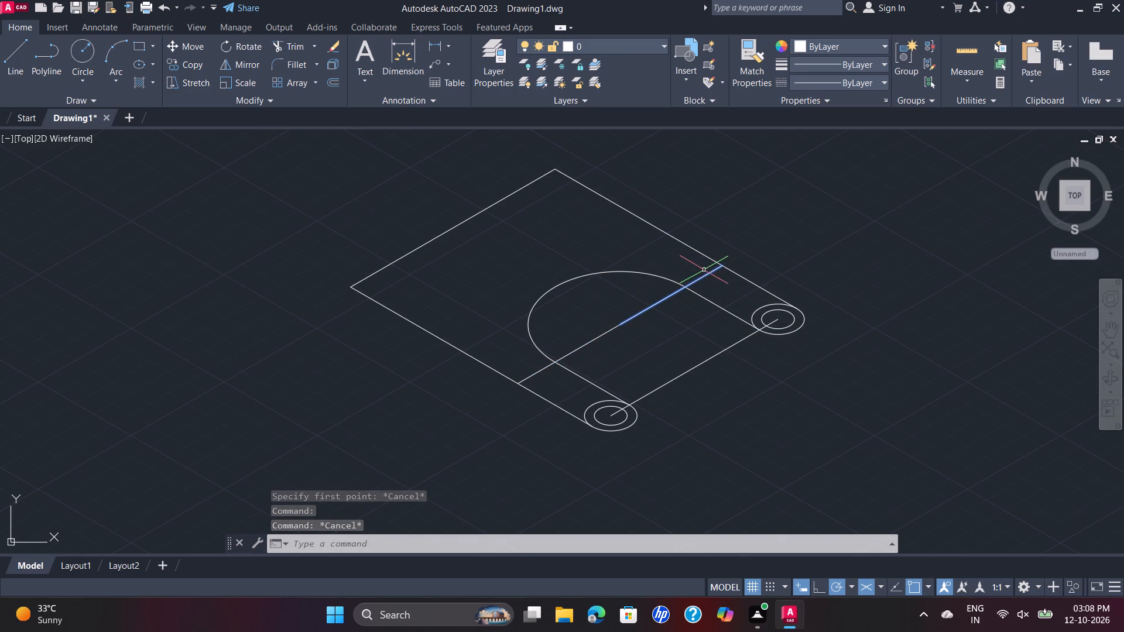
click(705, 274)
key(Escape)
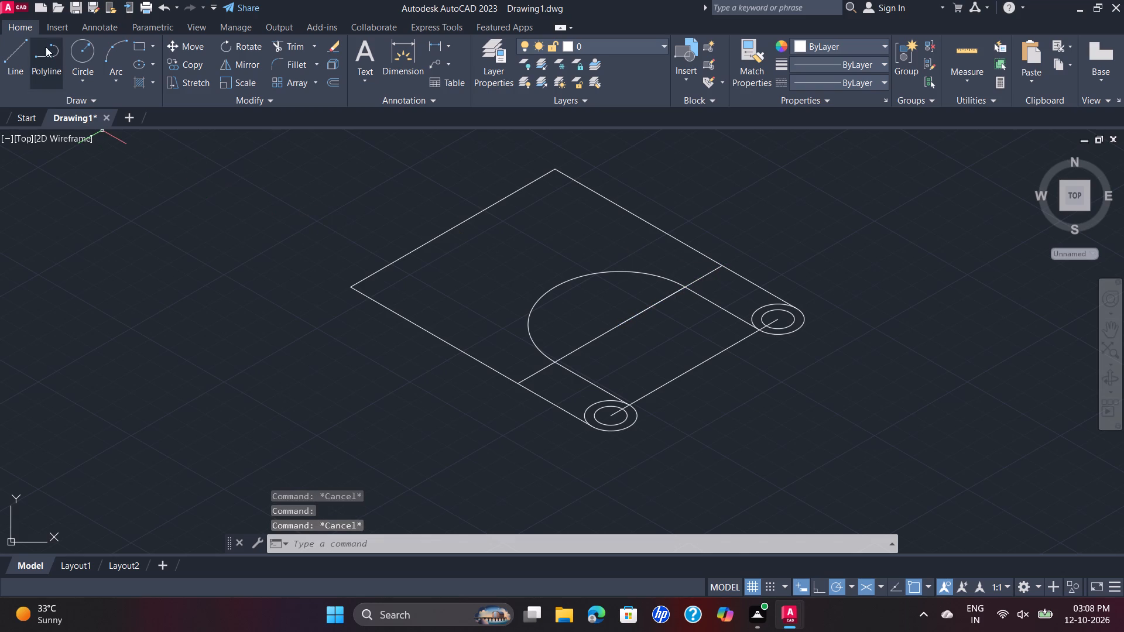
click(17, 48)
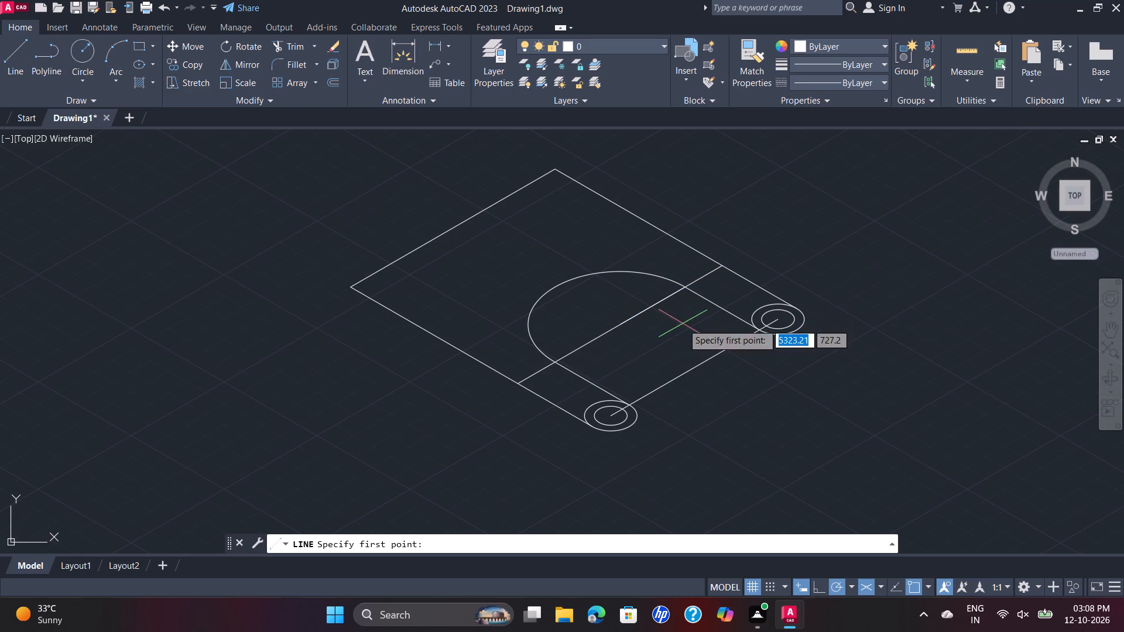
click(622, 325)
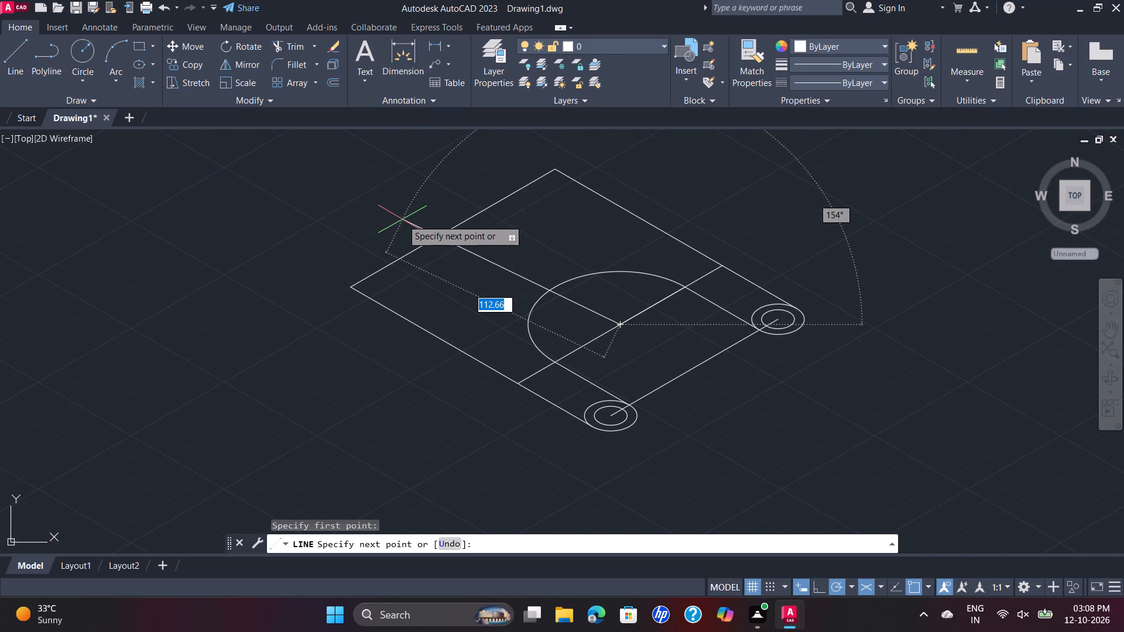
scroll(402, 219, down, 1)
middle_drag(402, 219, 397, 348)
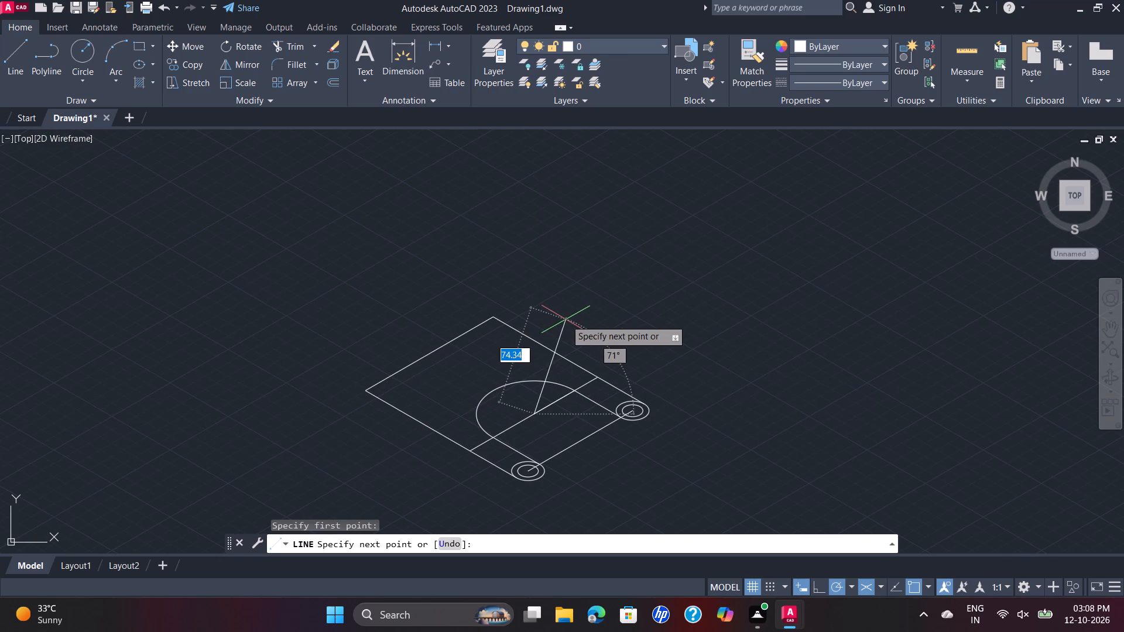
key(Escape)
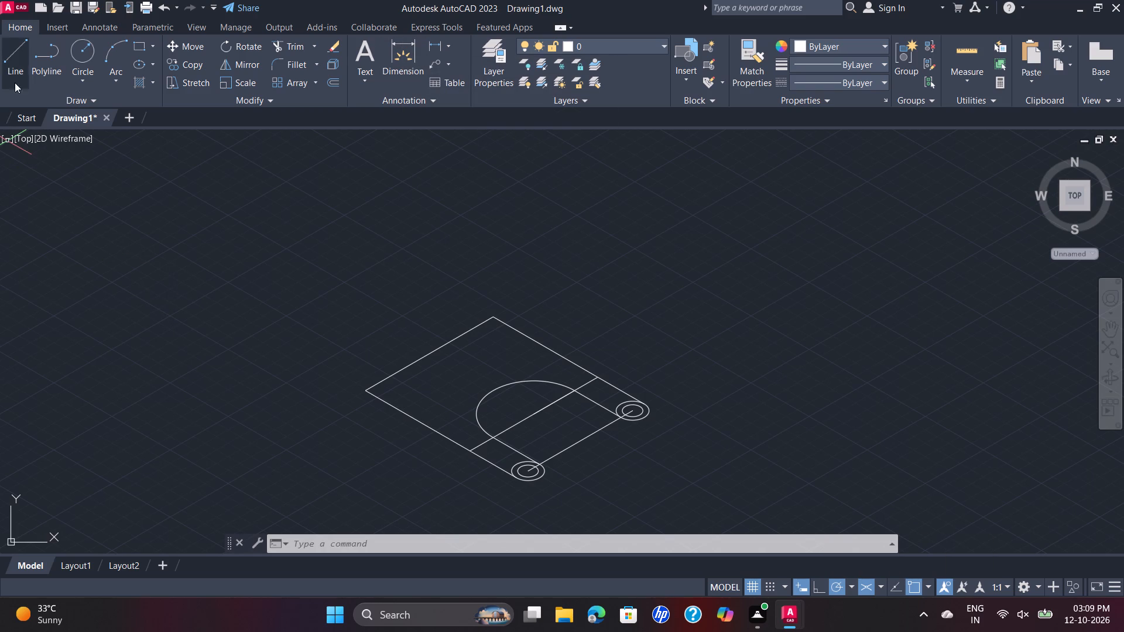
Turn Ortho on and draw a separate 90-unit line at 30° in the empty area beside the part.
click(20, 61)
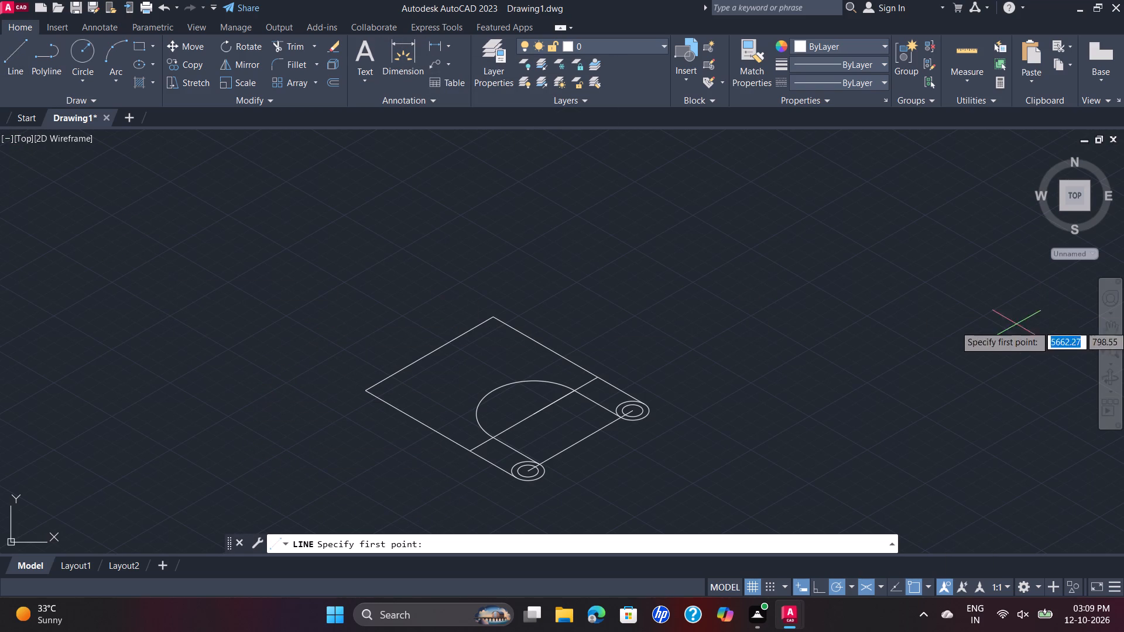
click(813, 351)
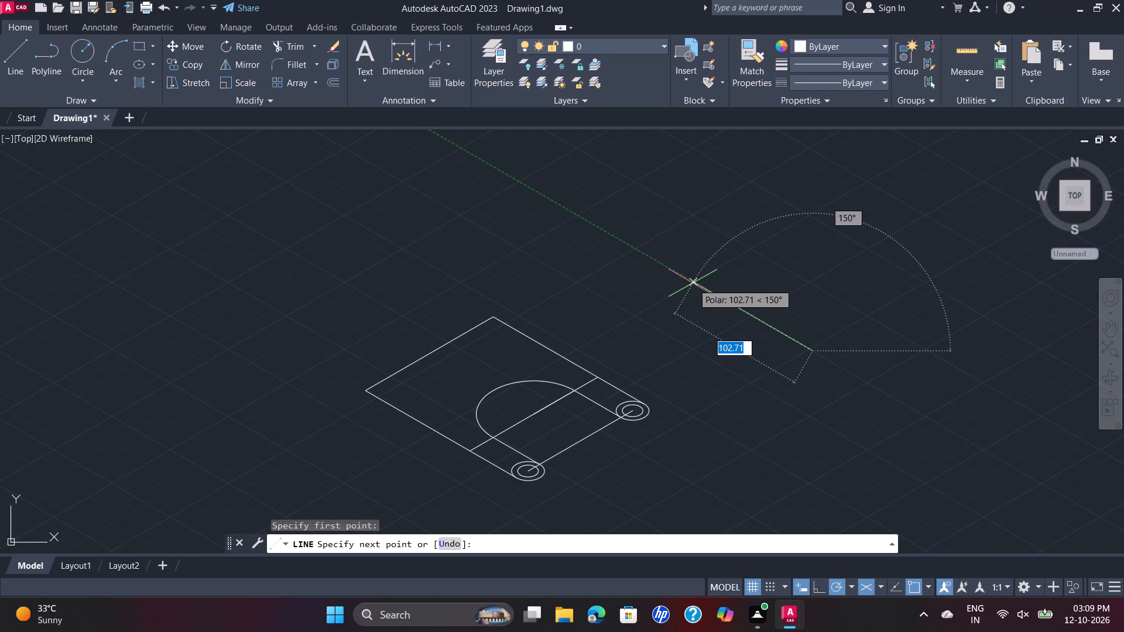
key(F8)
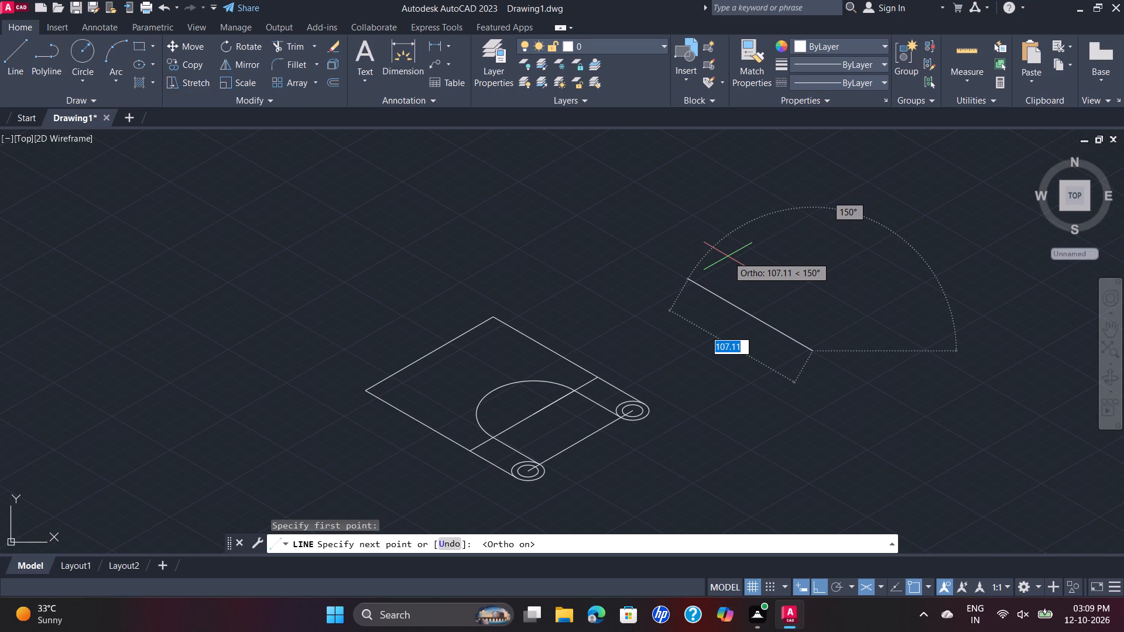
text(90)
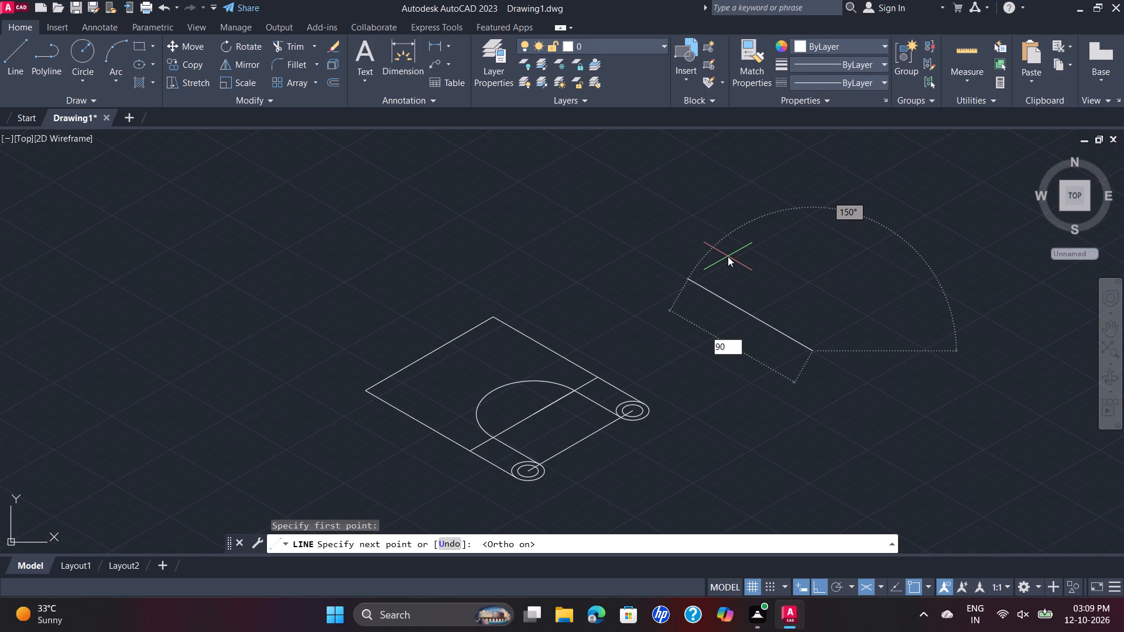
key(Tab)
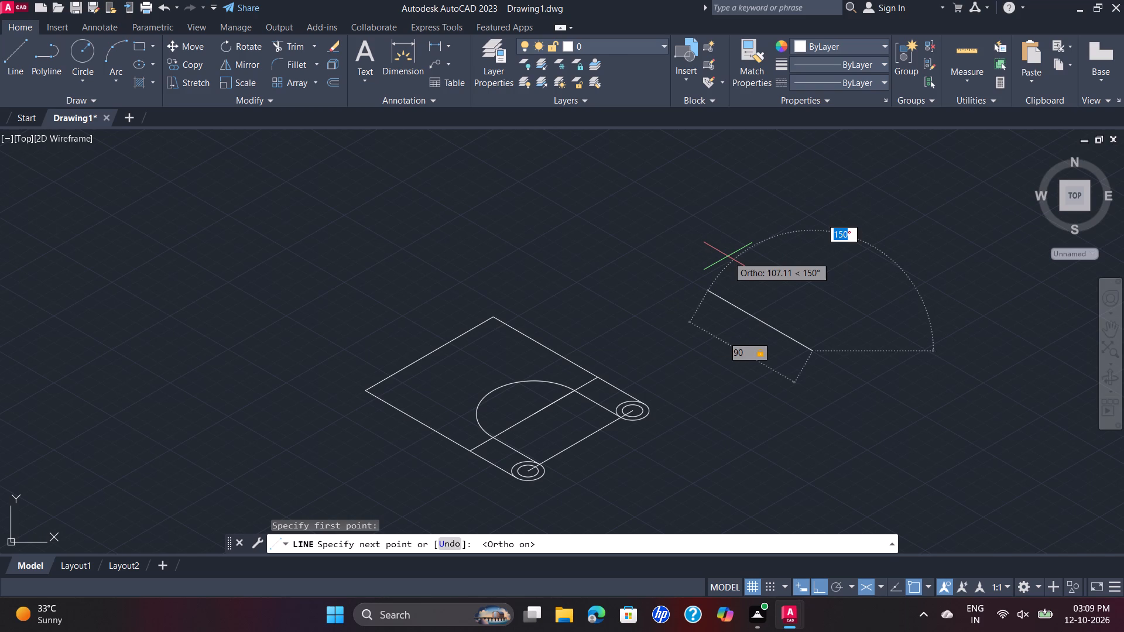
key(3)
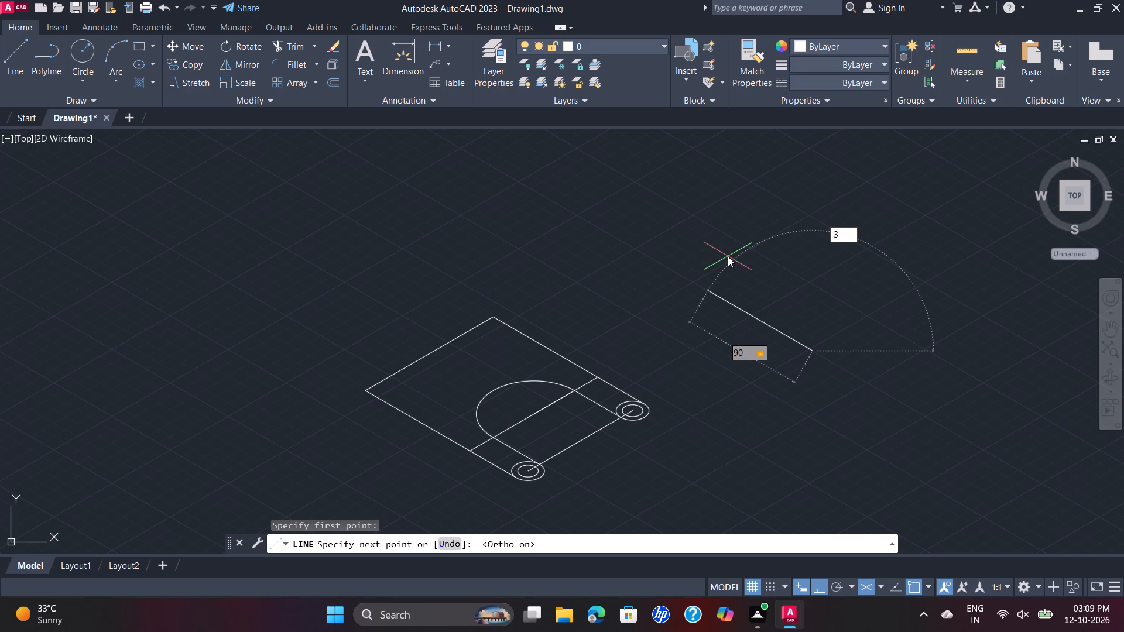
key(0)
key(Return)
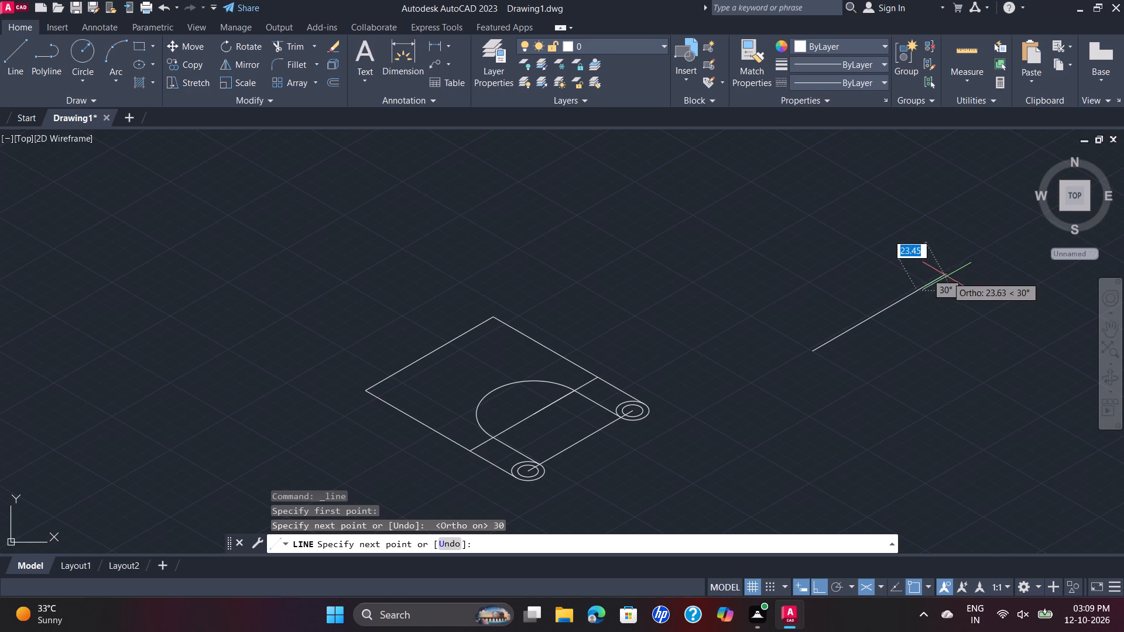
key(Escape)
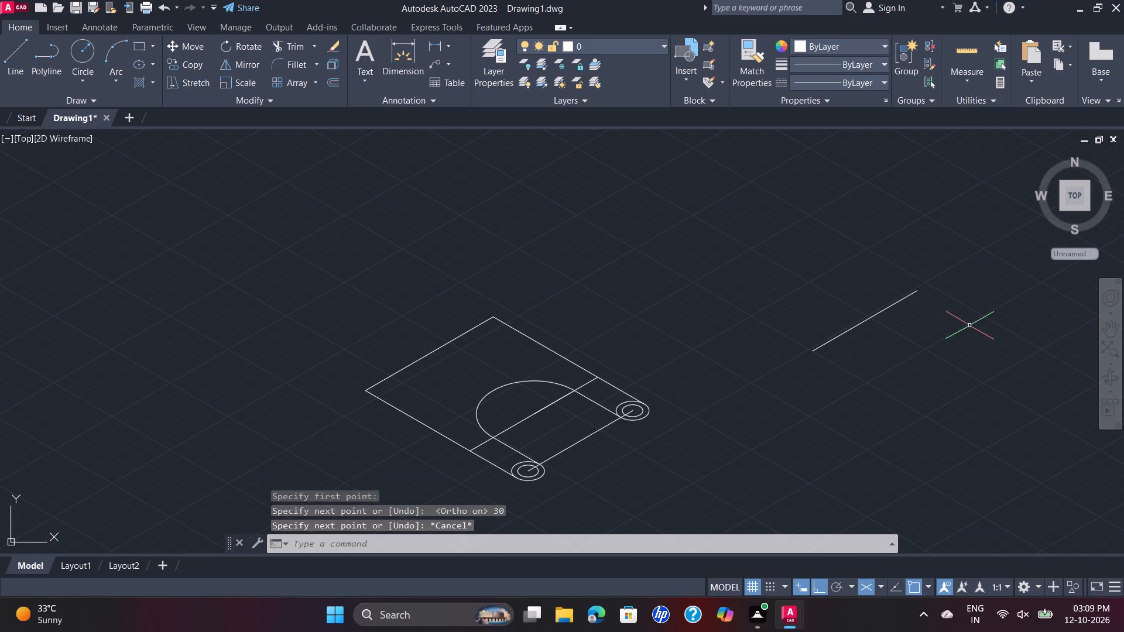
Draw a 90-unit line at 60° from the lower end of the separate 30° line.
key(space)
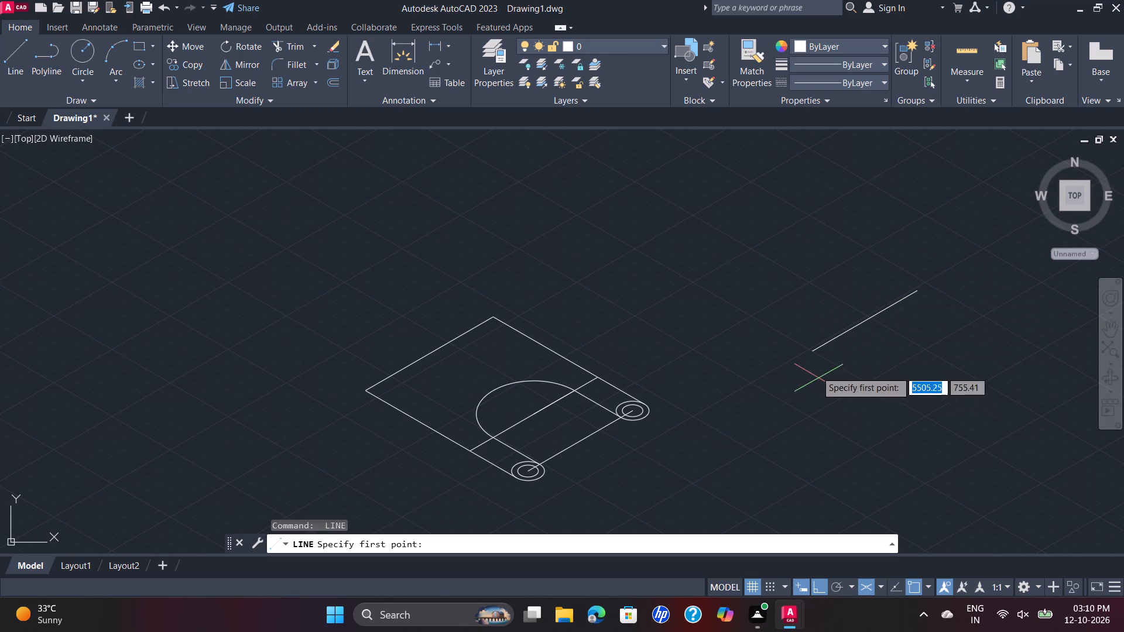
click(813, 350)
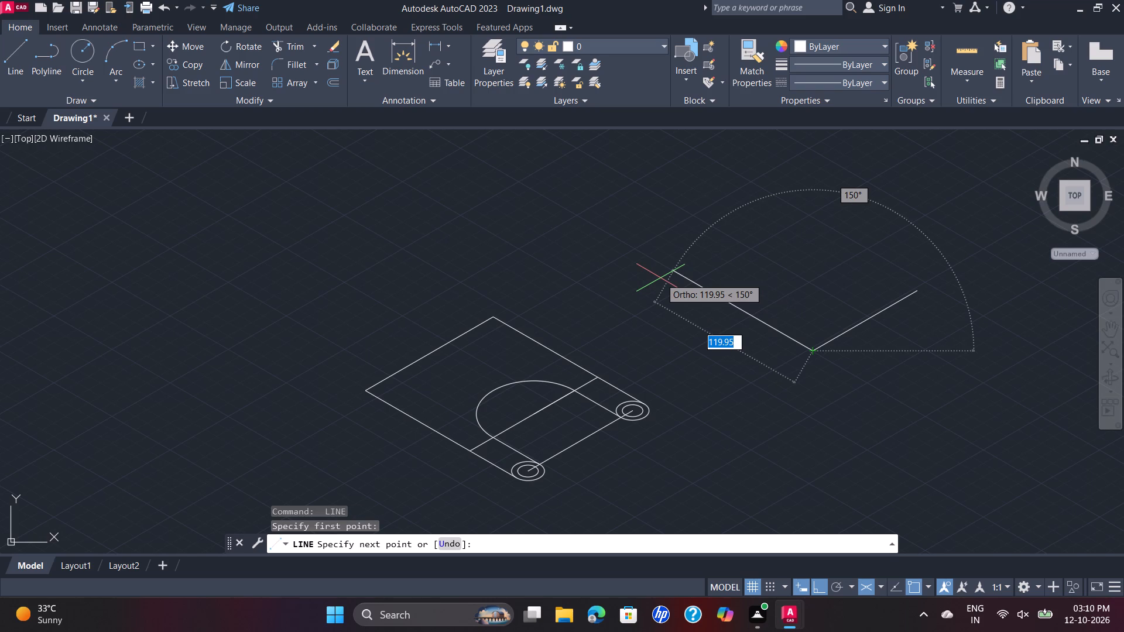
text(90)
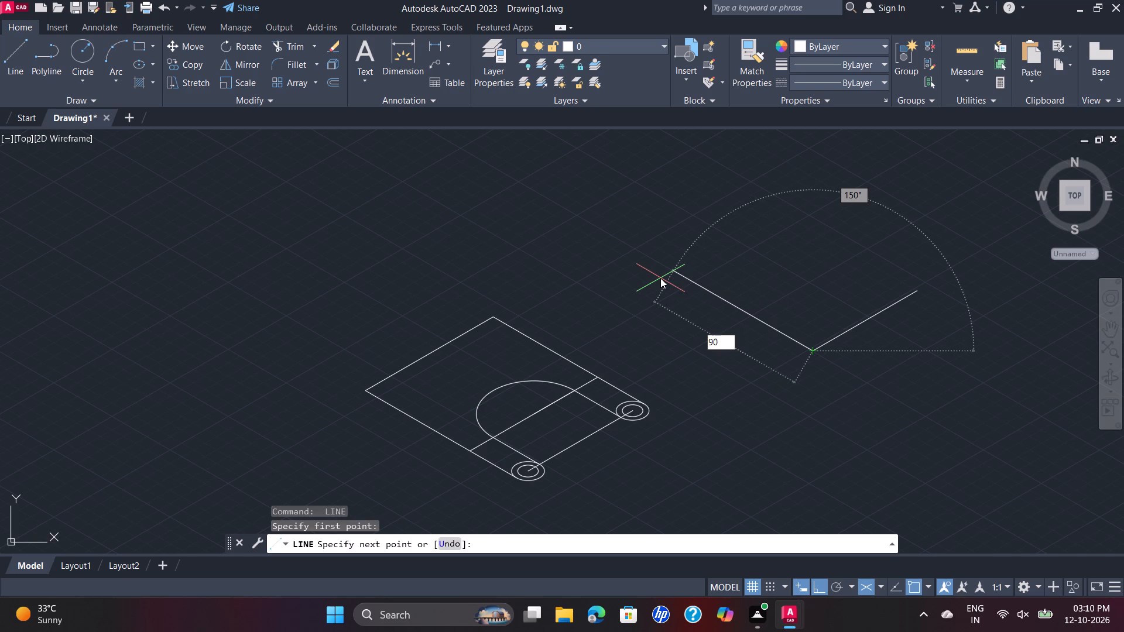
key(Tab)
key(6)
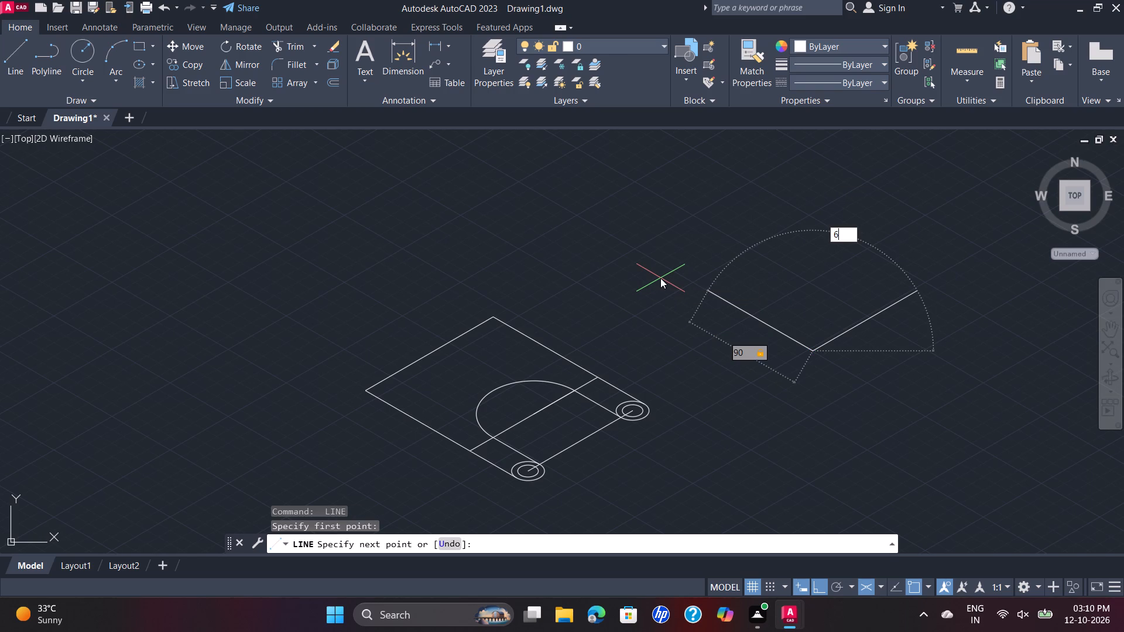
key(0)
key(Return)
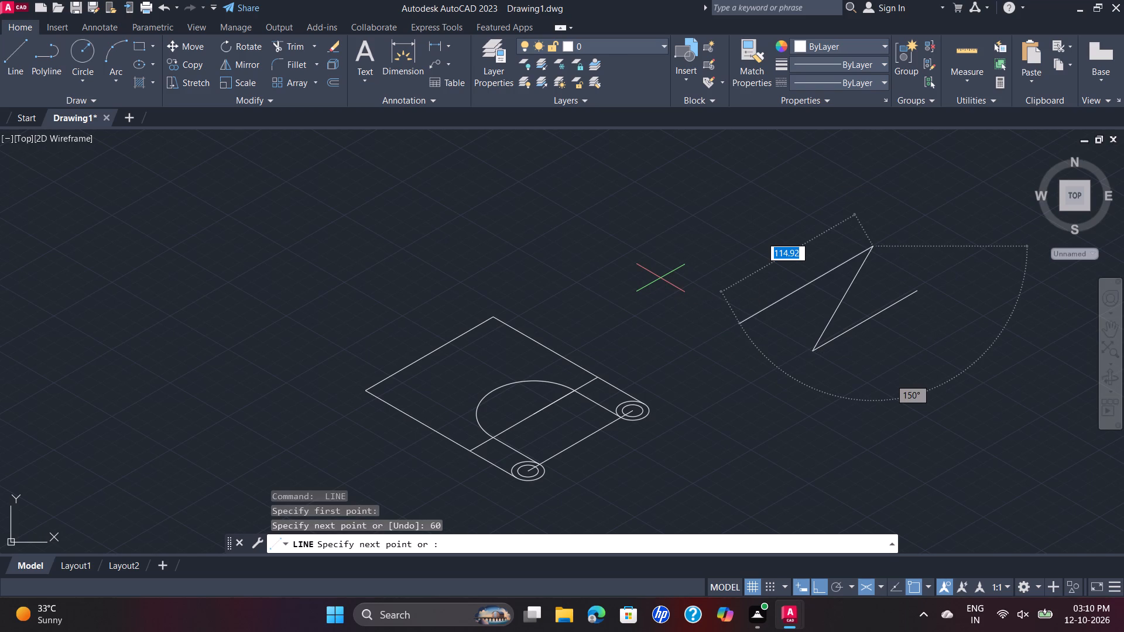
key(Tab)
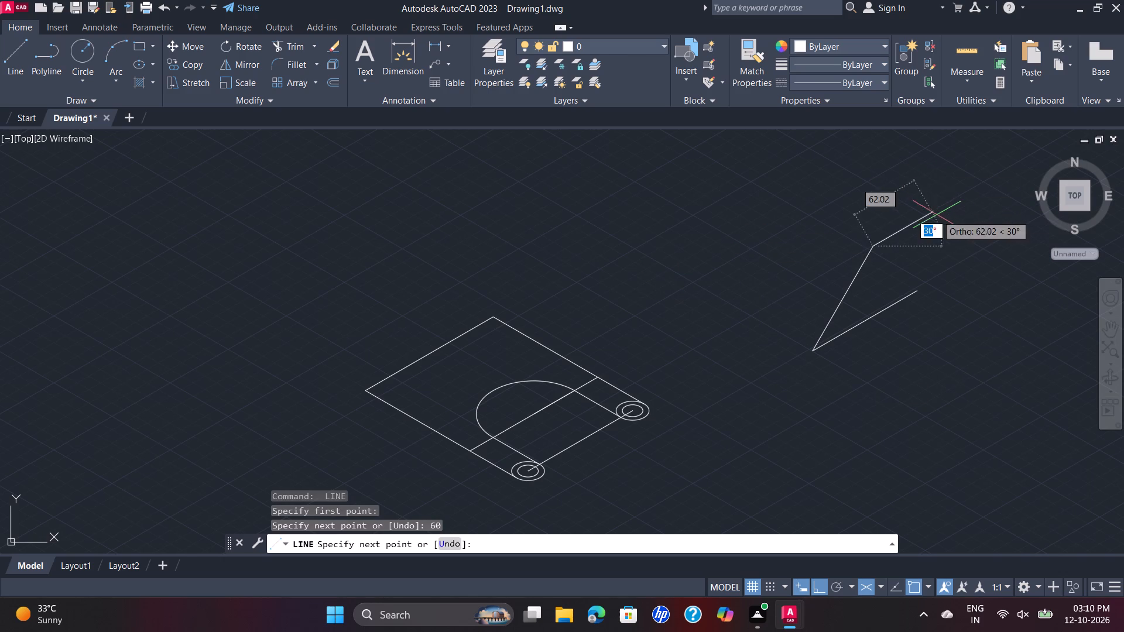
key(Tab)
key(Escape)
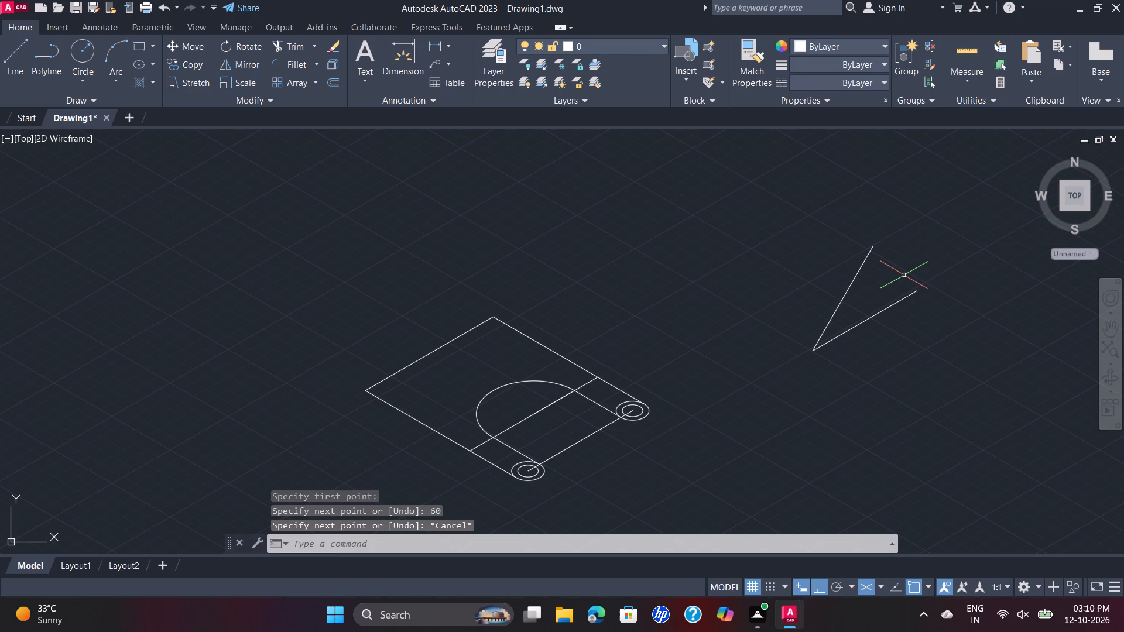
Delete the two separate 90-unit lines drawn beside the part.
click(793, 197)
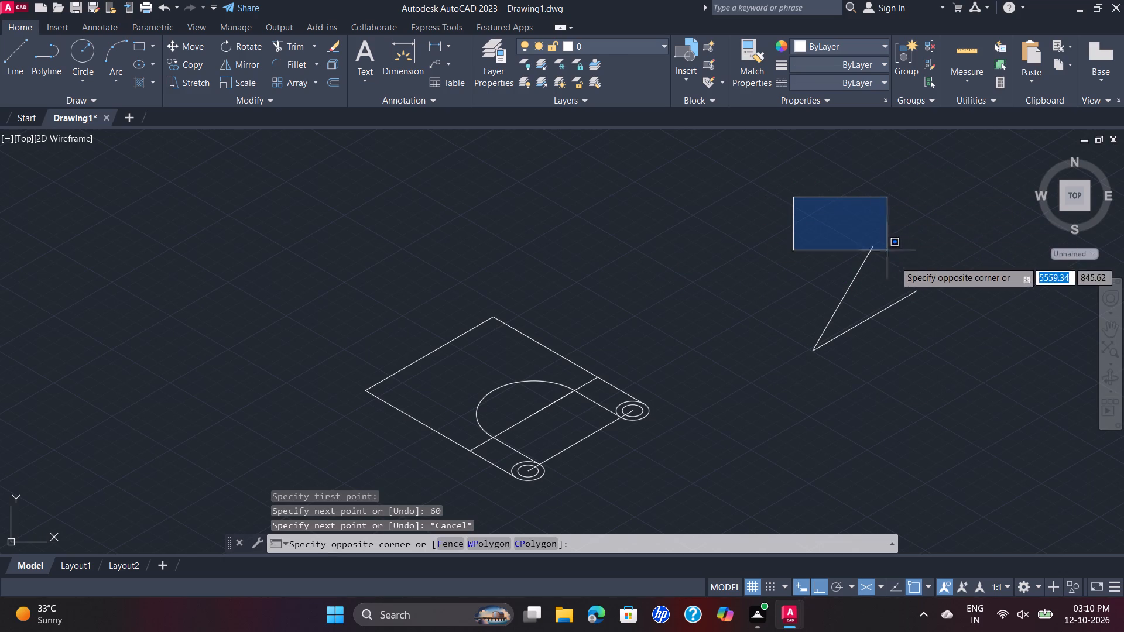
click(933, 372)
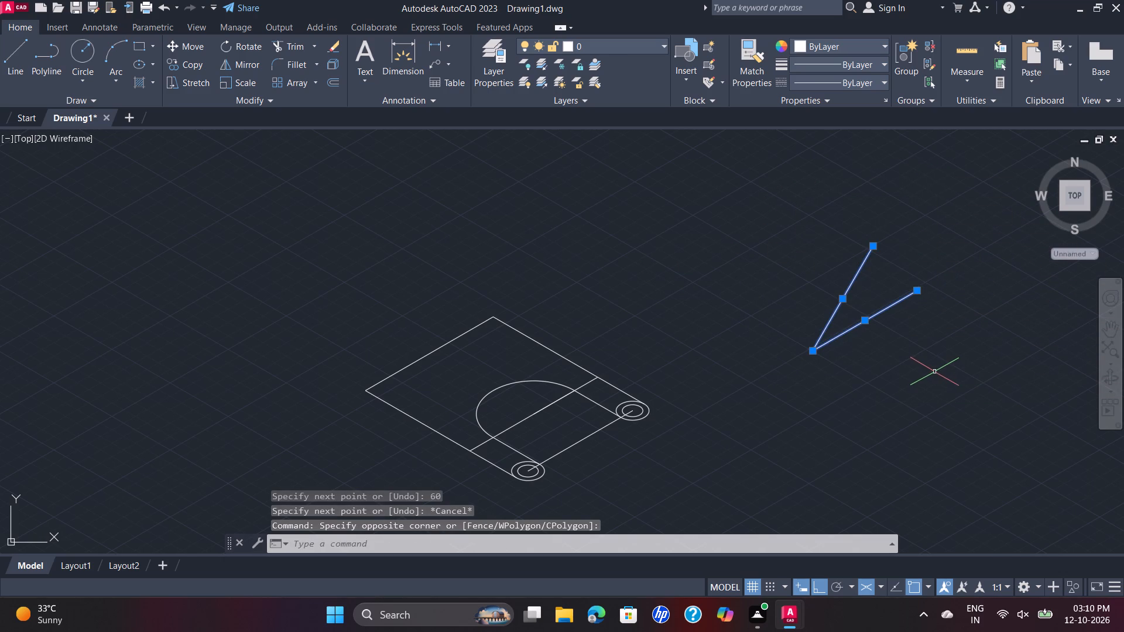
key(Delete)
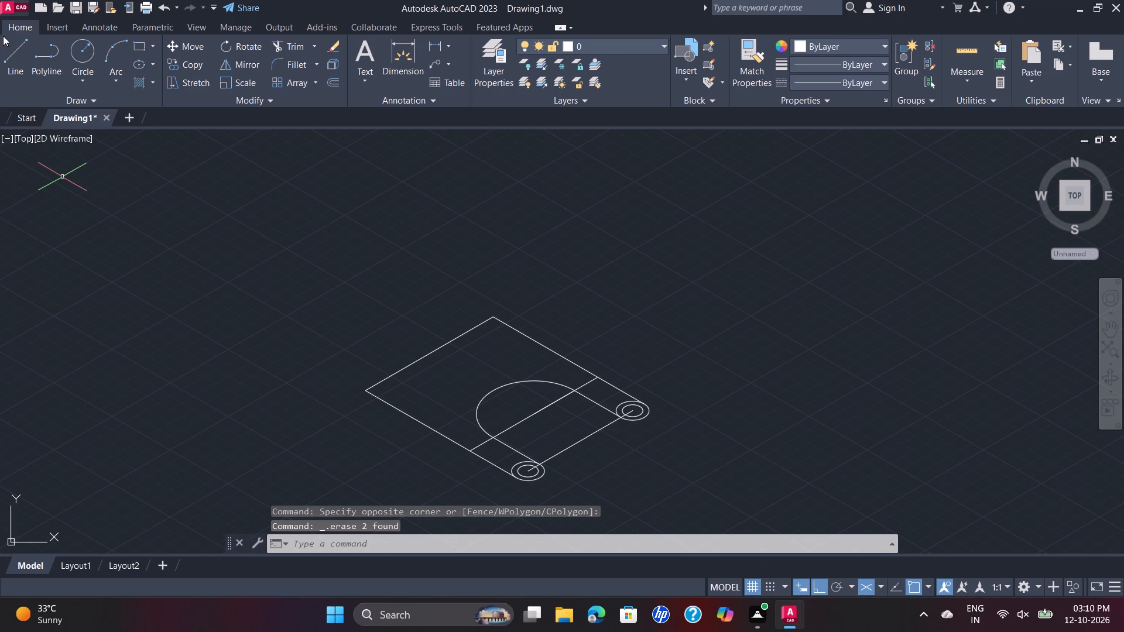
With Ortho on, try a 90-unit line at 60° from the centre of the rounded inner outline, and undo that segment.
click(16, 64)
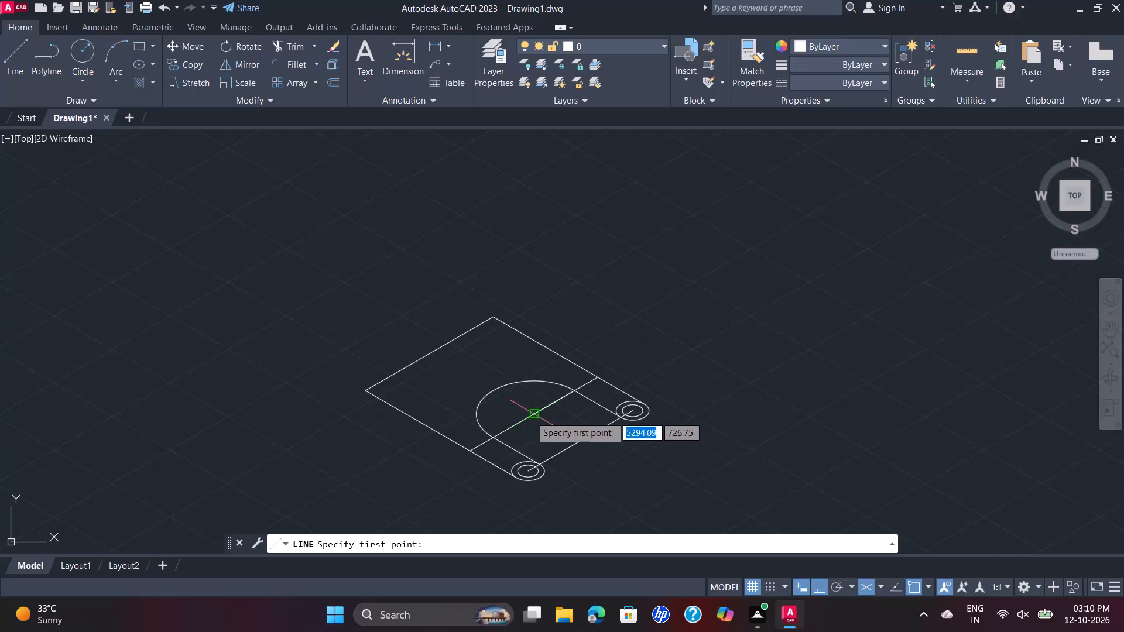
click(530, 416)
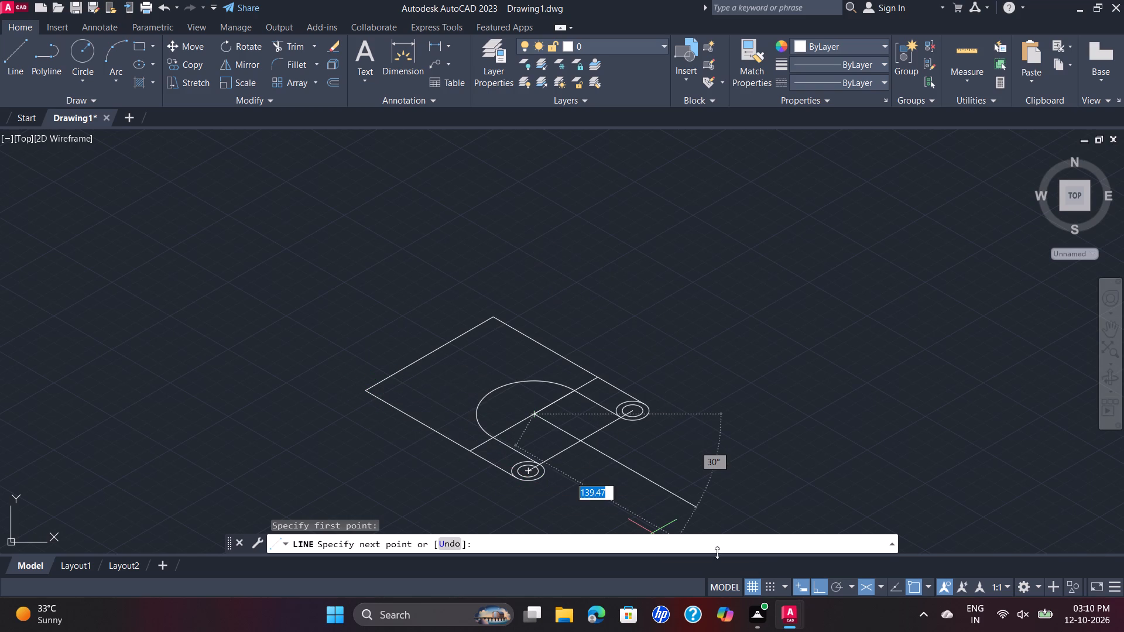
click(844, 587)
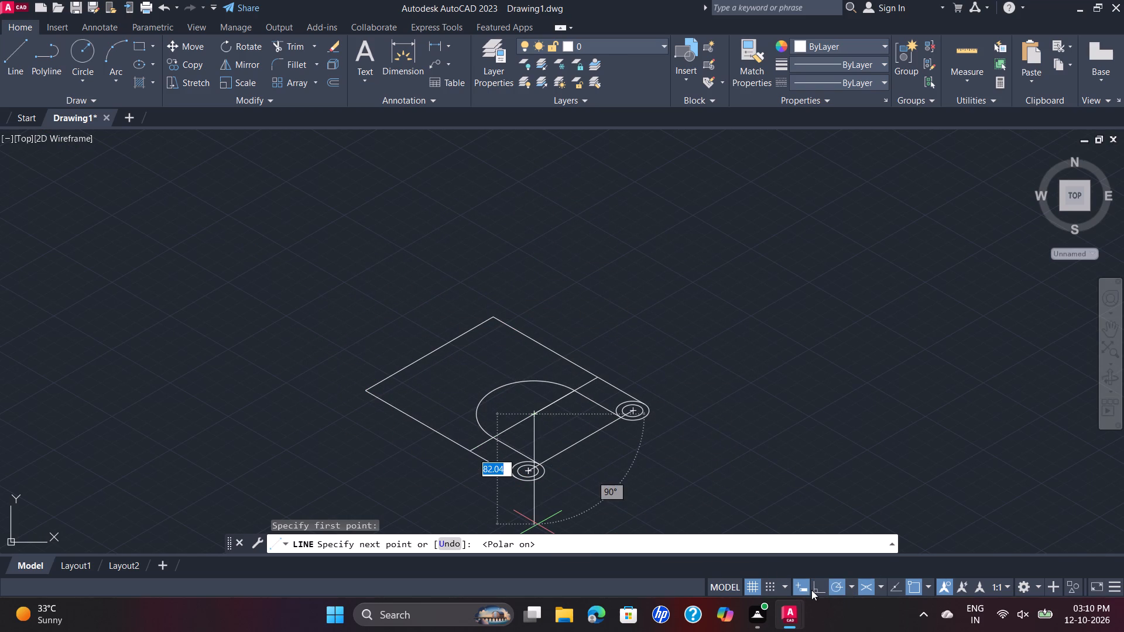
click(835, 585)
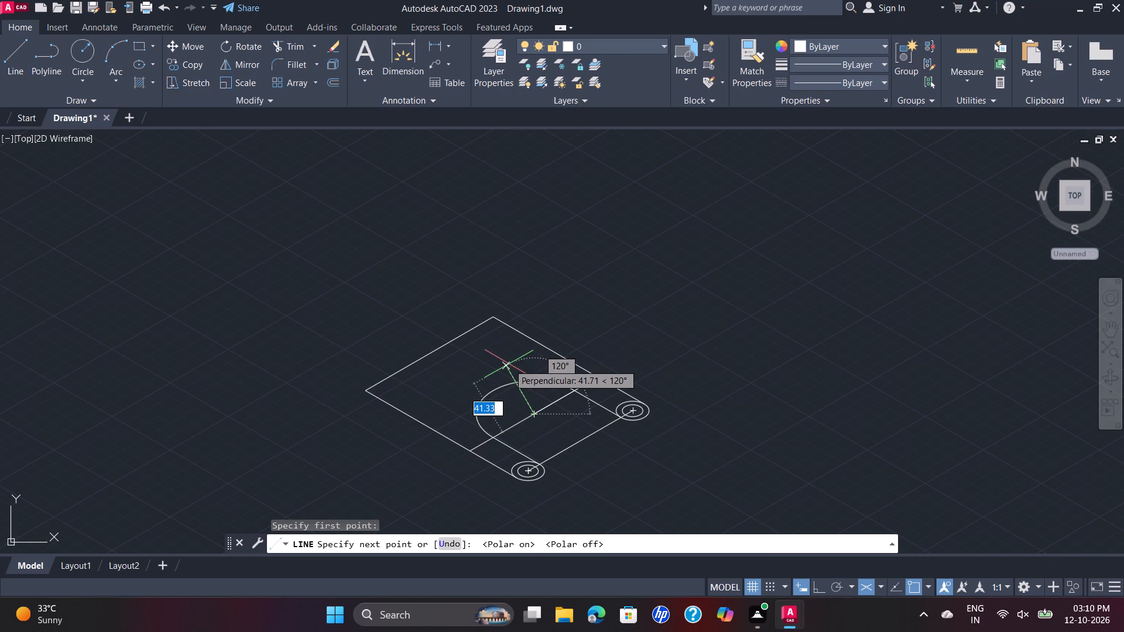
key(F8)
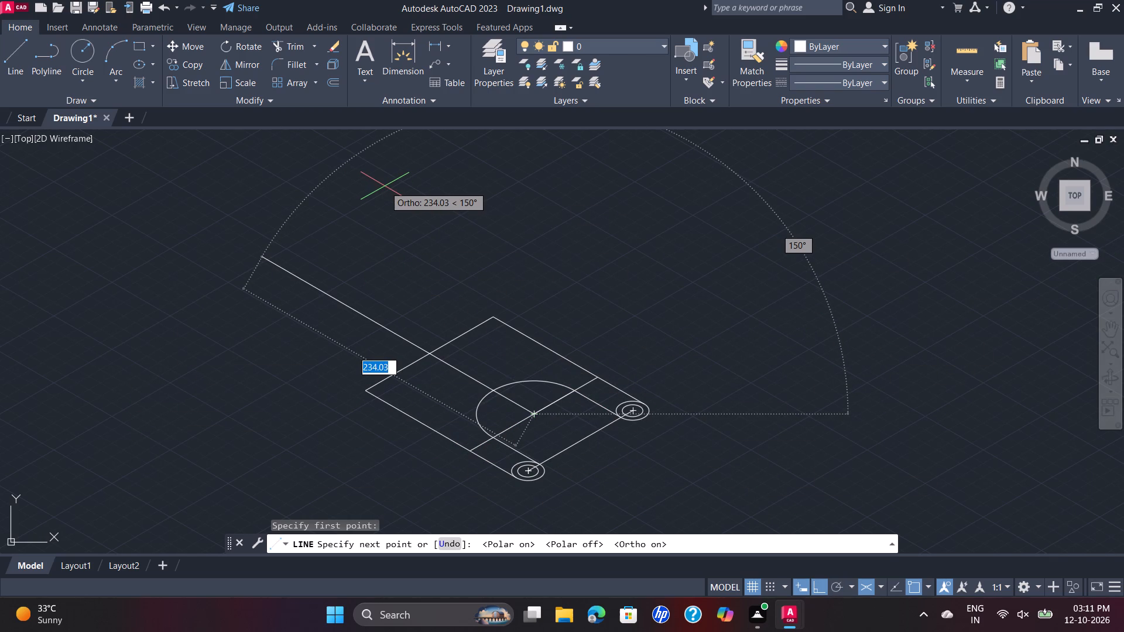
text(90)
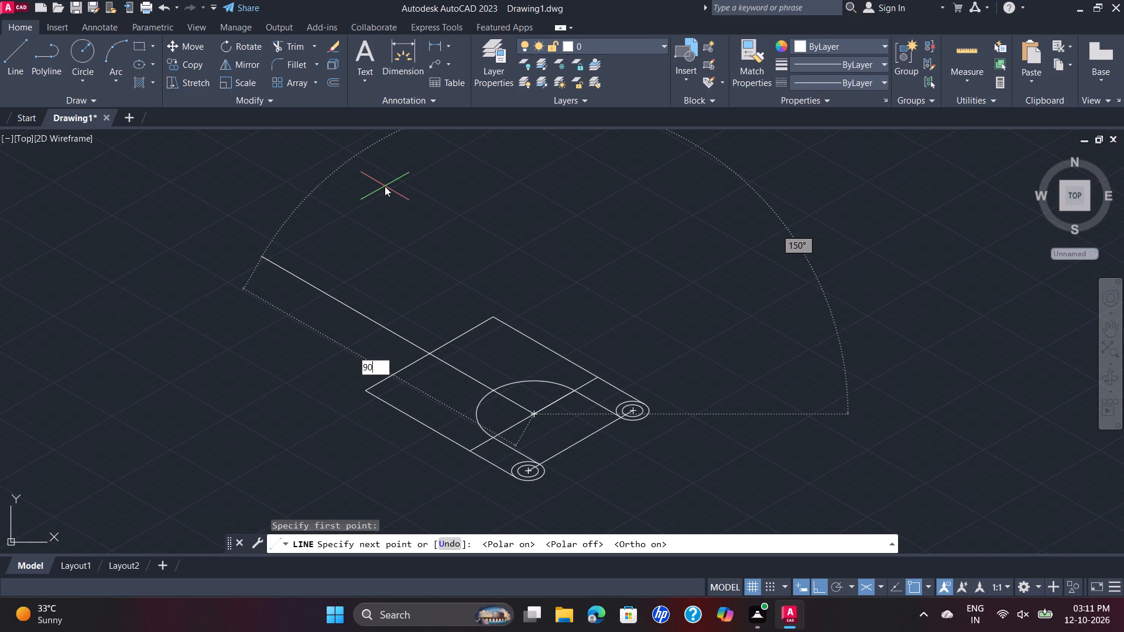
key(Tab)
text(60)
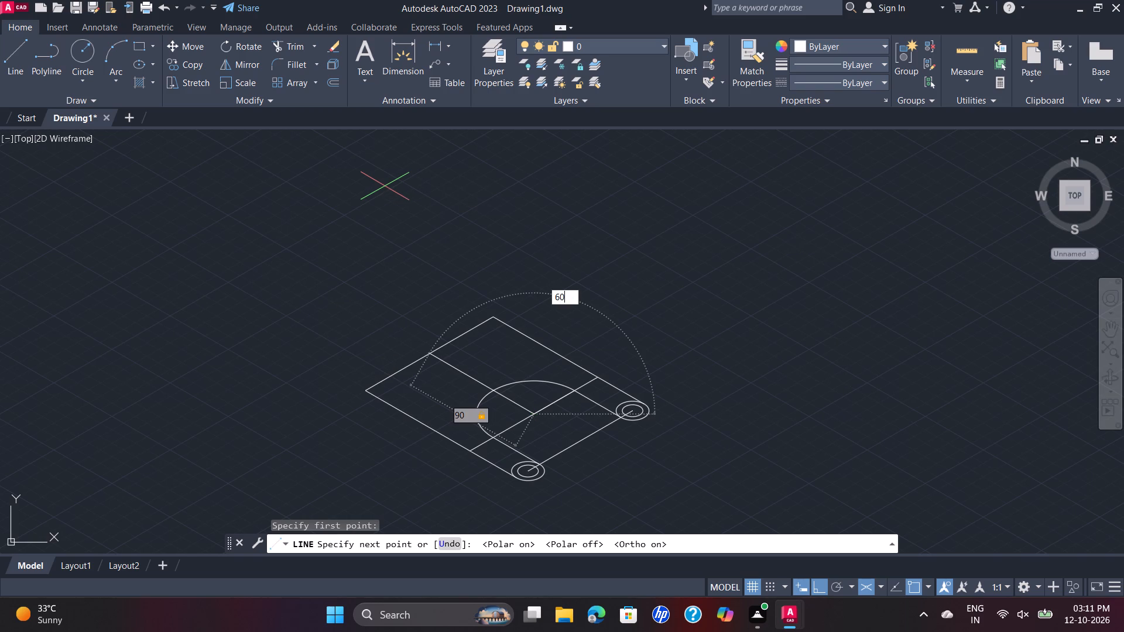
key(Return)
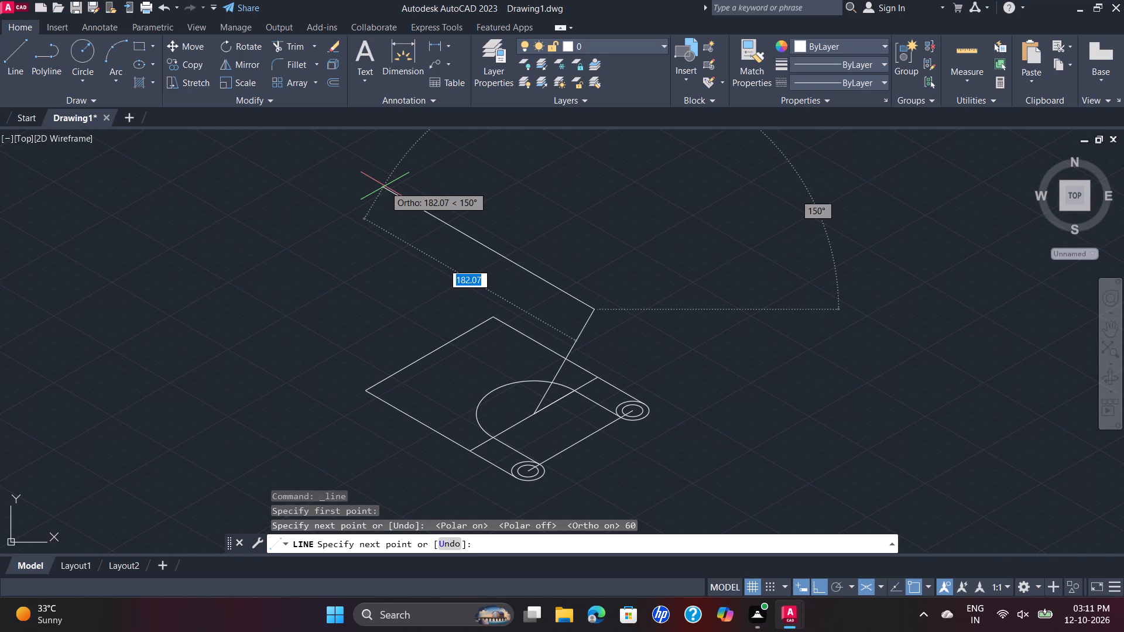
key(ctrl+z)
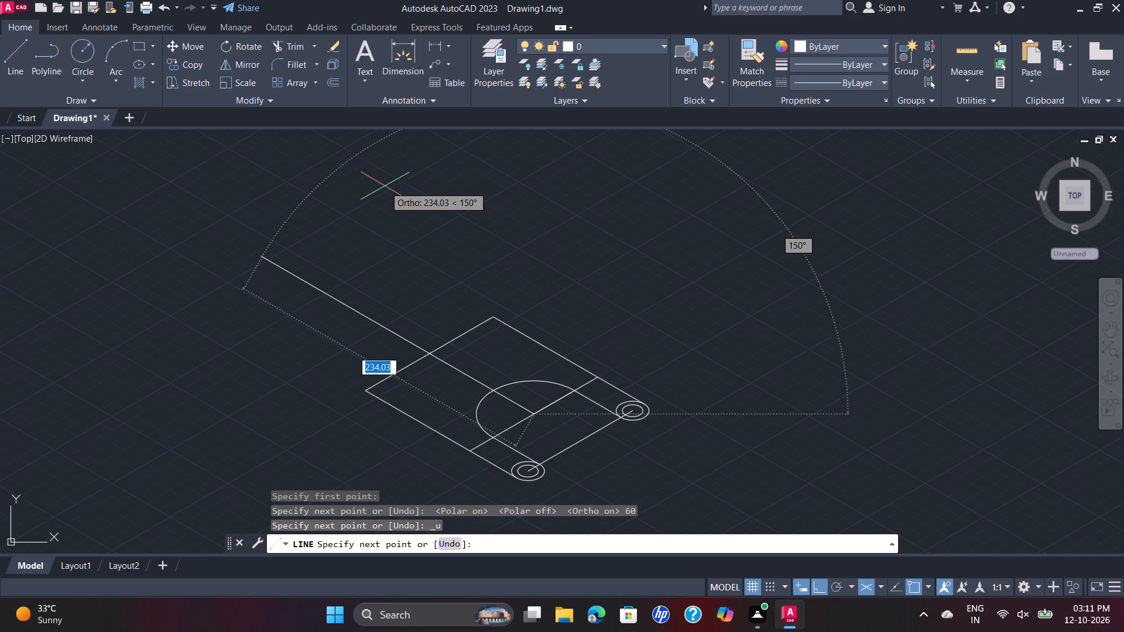
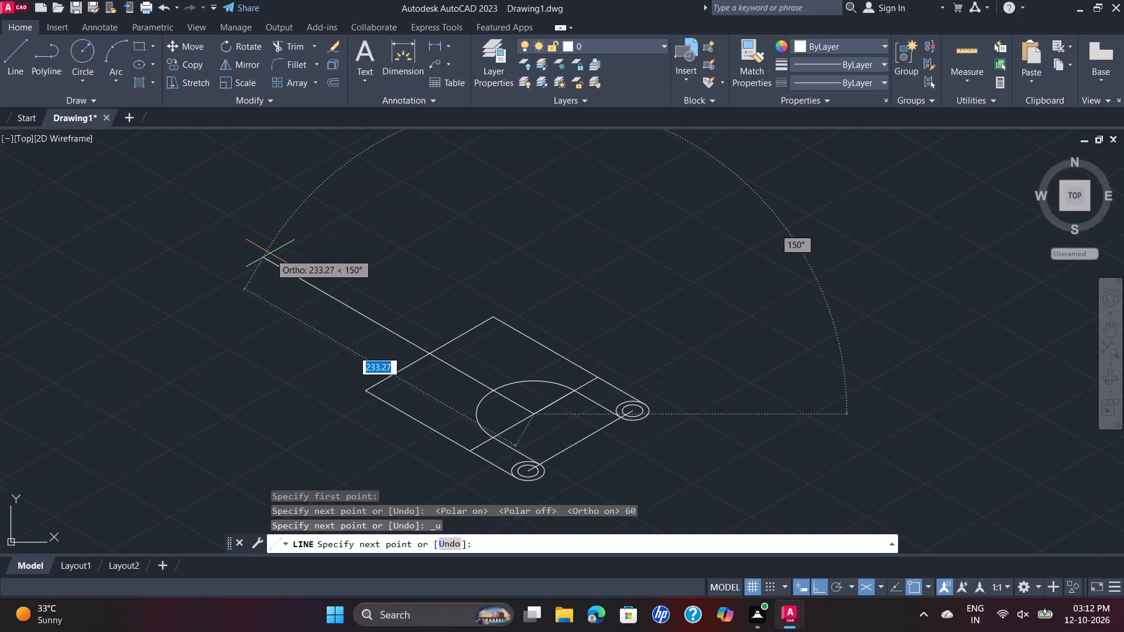
End the pending line and switch the view of the part from Top to SE Isometric.
key(Escape)
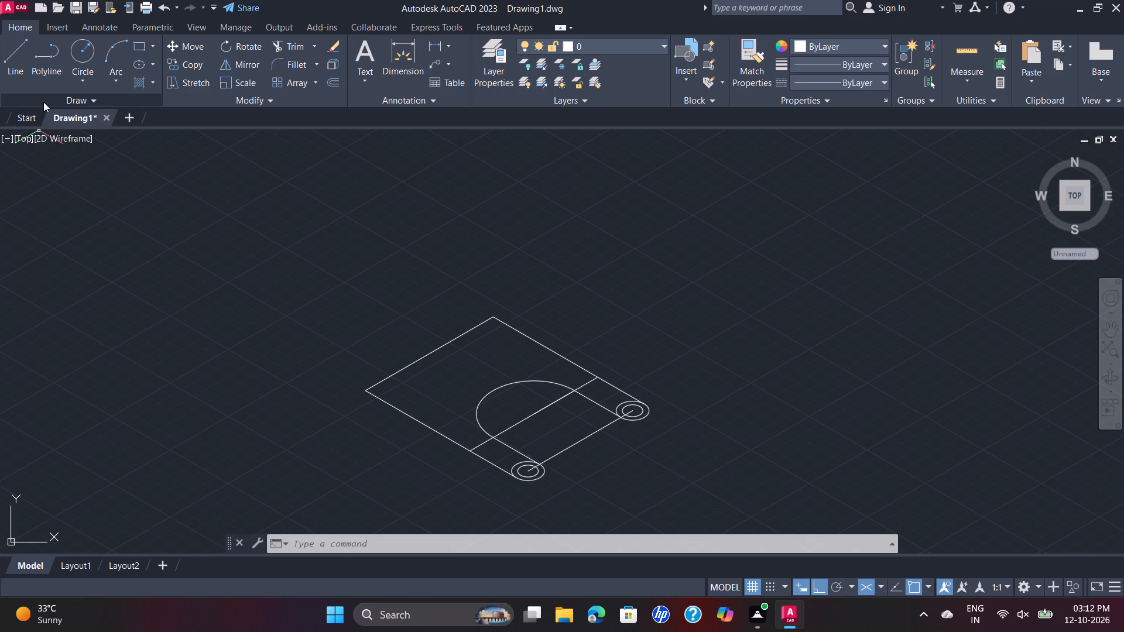
click(26, 139)
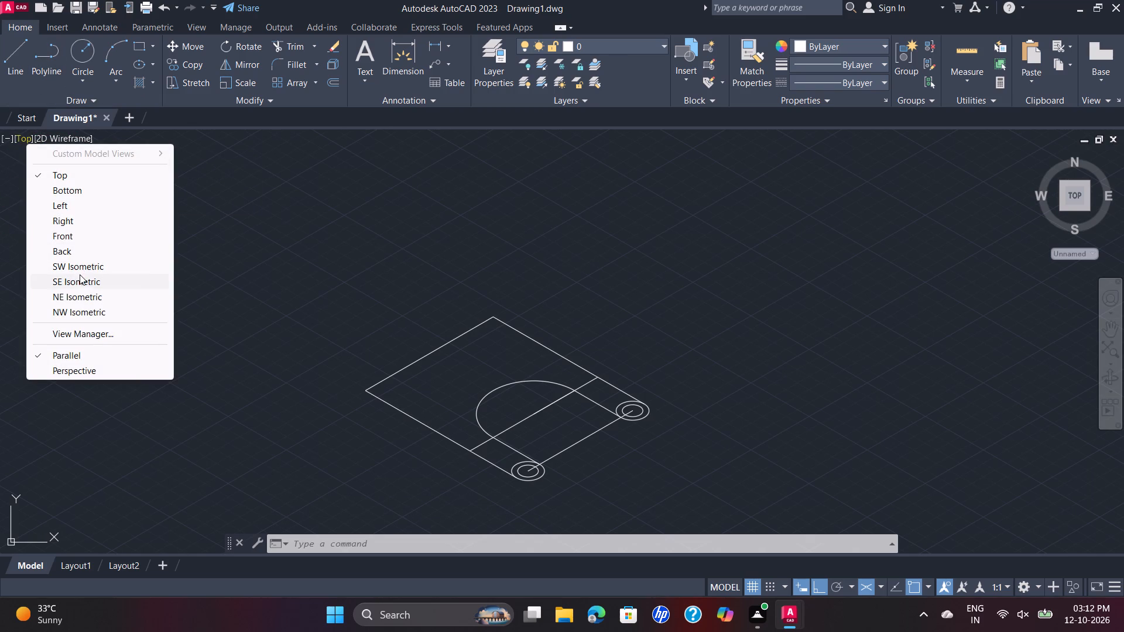
click(84, 279)
scroll(762, 293, down, 1)
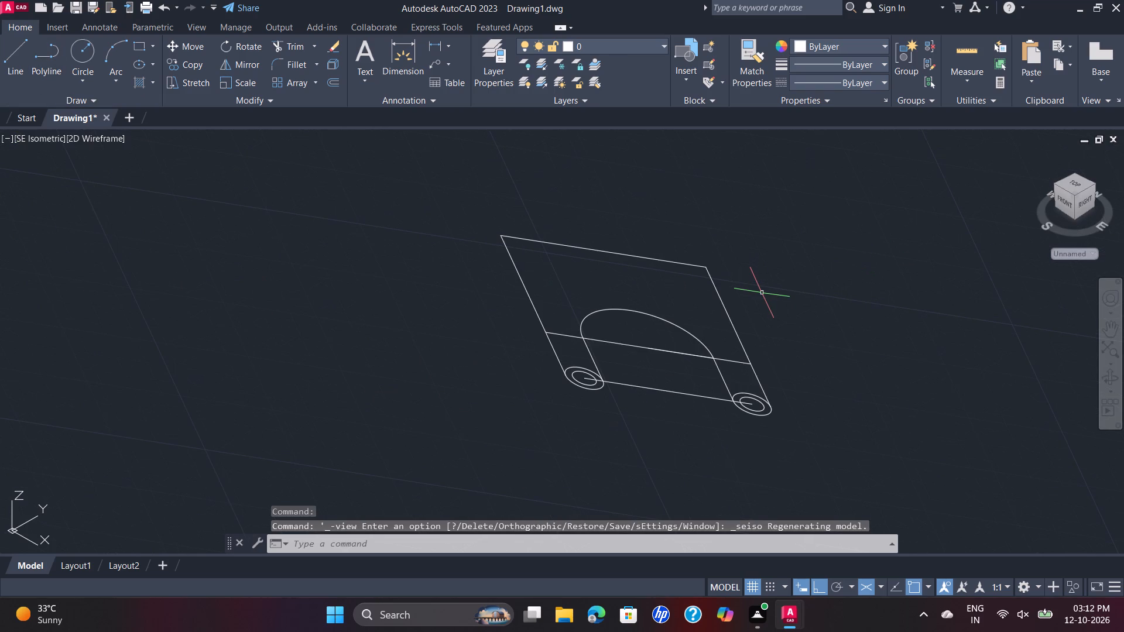
scroll(762, 293, up, 2)
scroll(761, 294, down, 1)
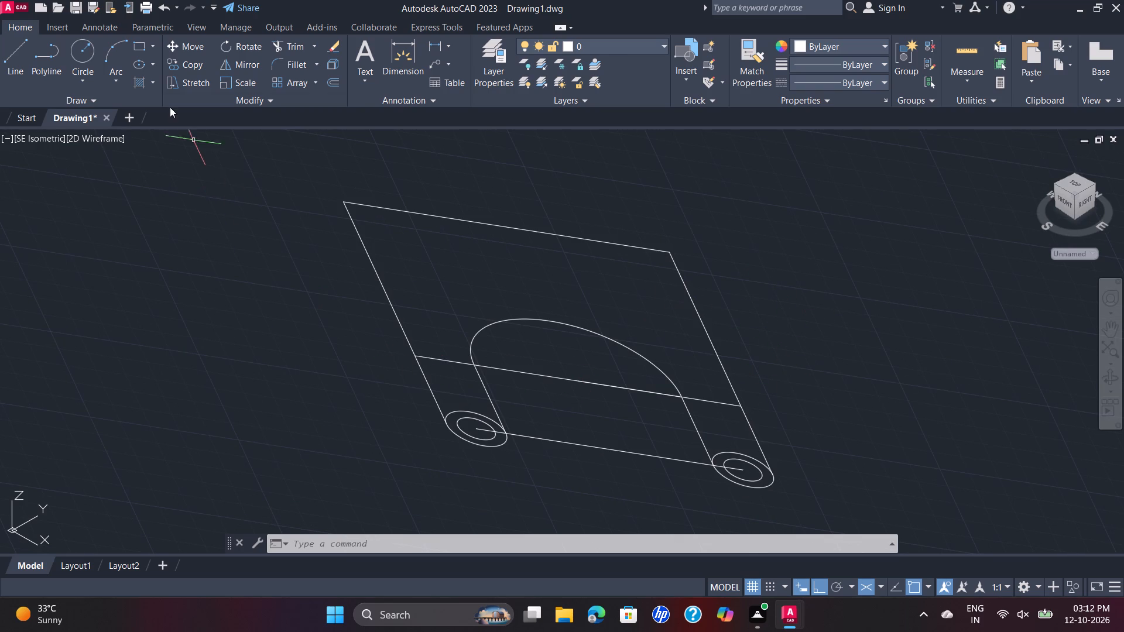
scroll(844, 283, up, 1)
scroll(844, 283, down, 2)
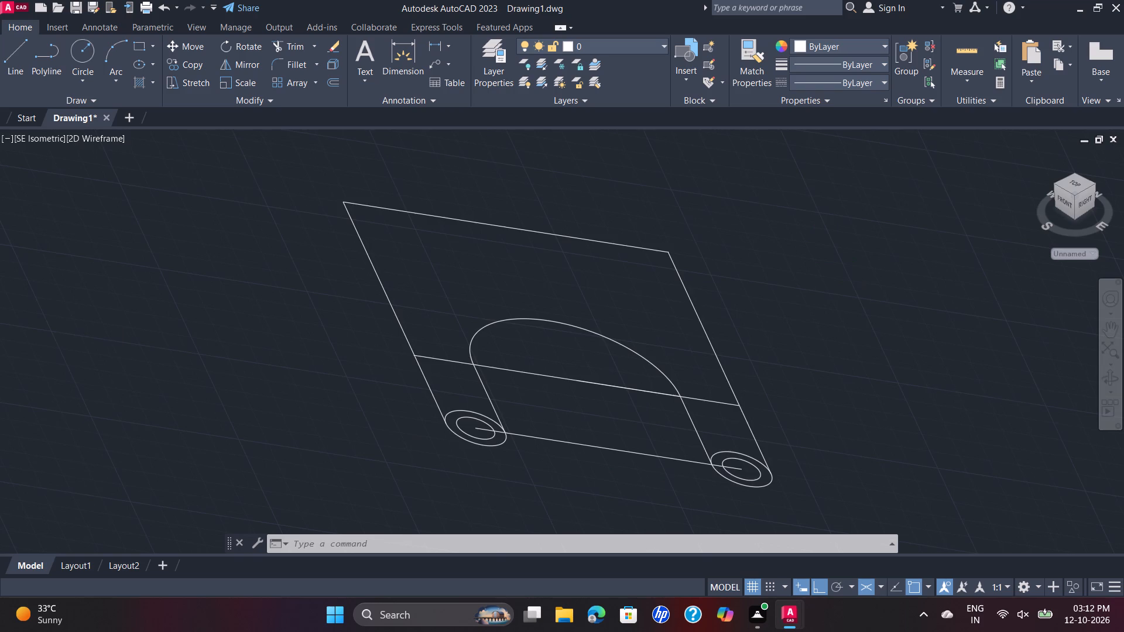
scroll(844, 283, up, 1)
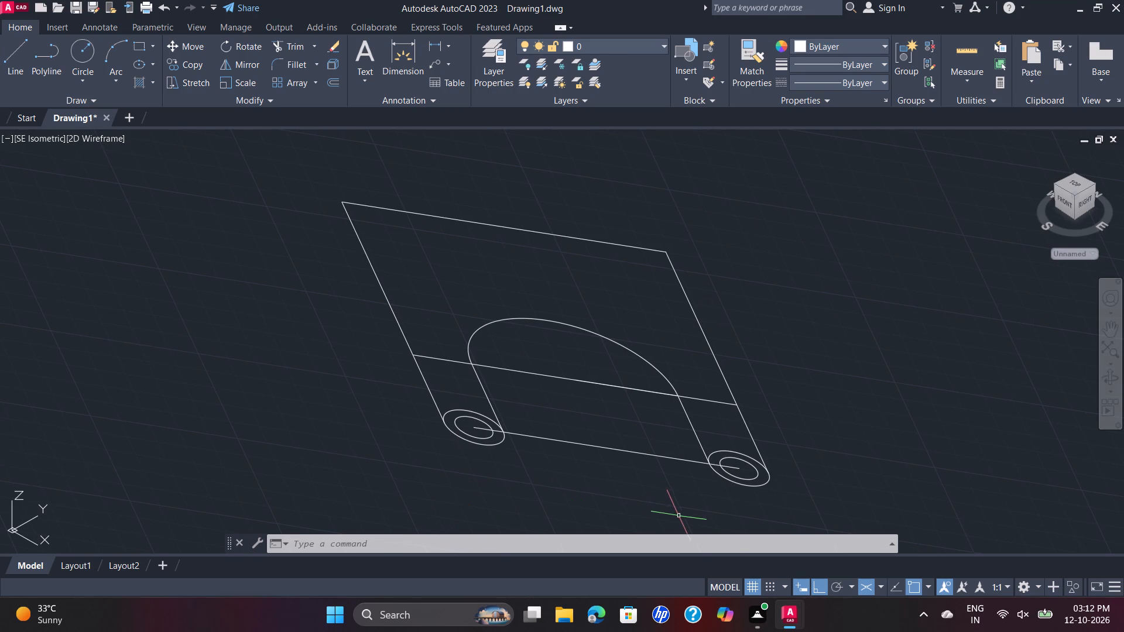
Turn isometric drafting off.
click(869, 592)
click(868, 593)
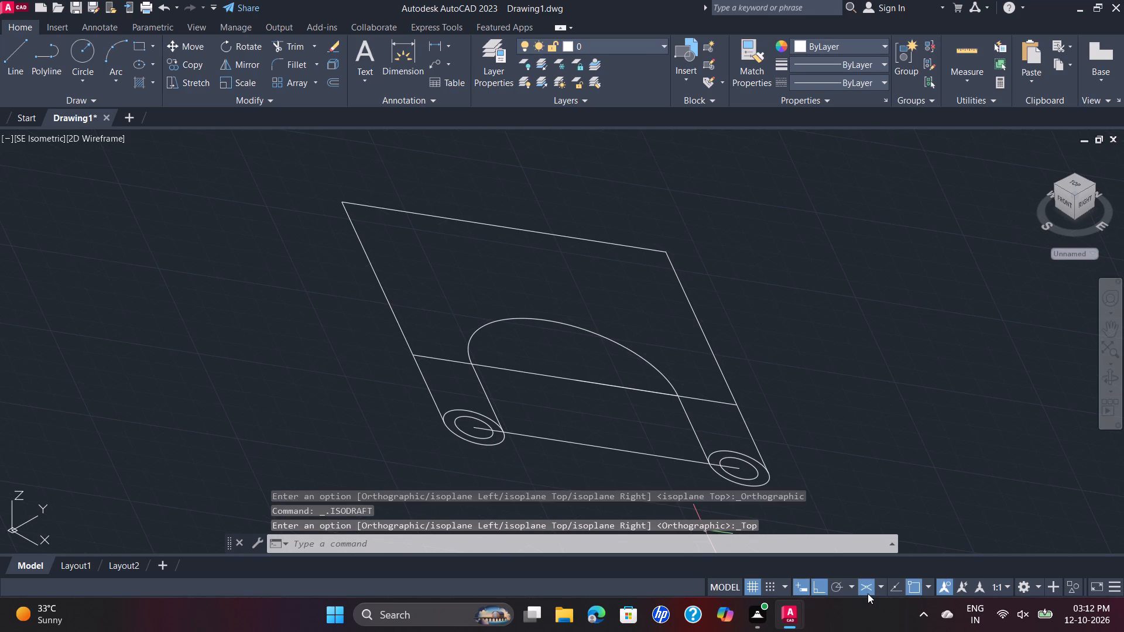
click(868, 593)
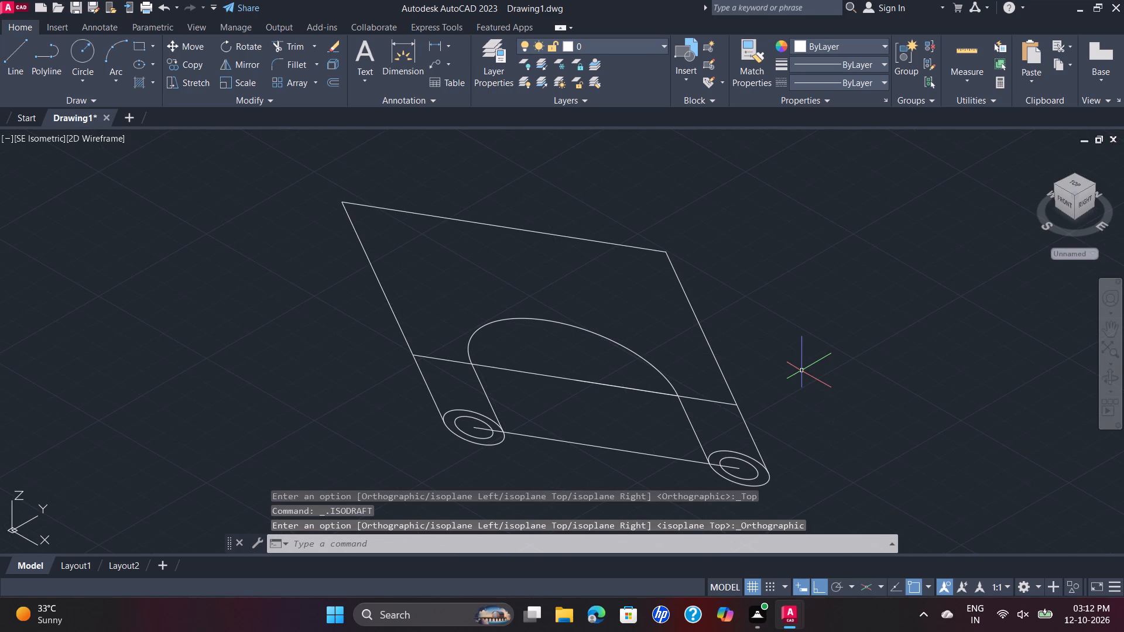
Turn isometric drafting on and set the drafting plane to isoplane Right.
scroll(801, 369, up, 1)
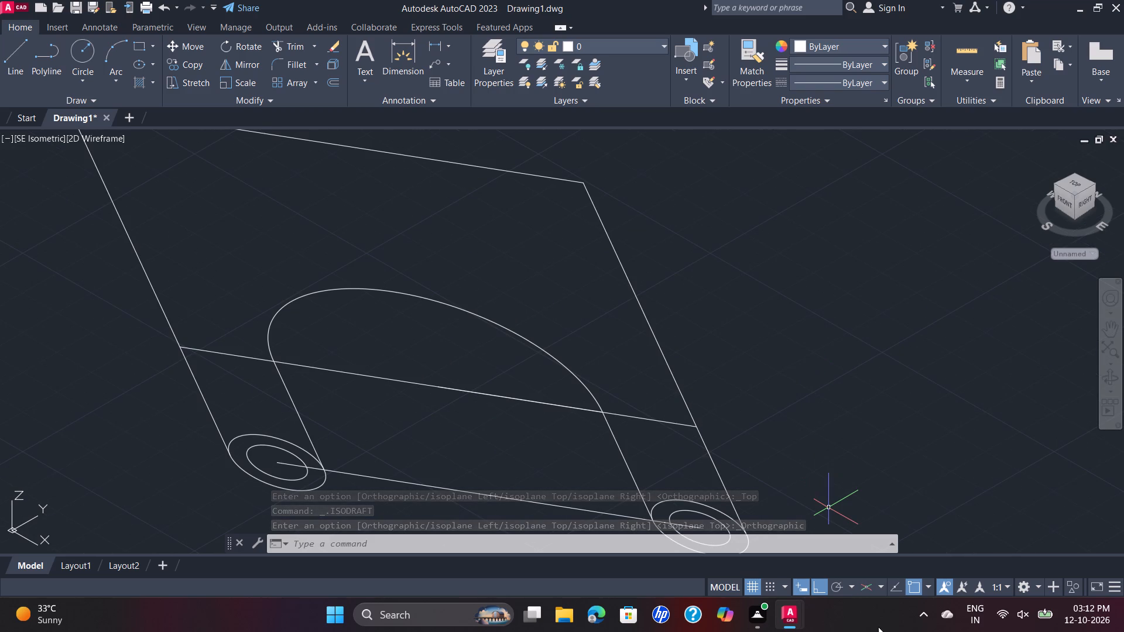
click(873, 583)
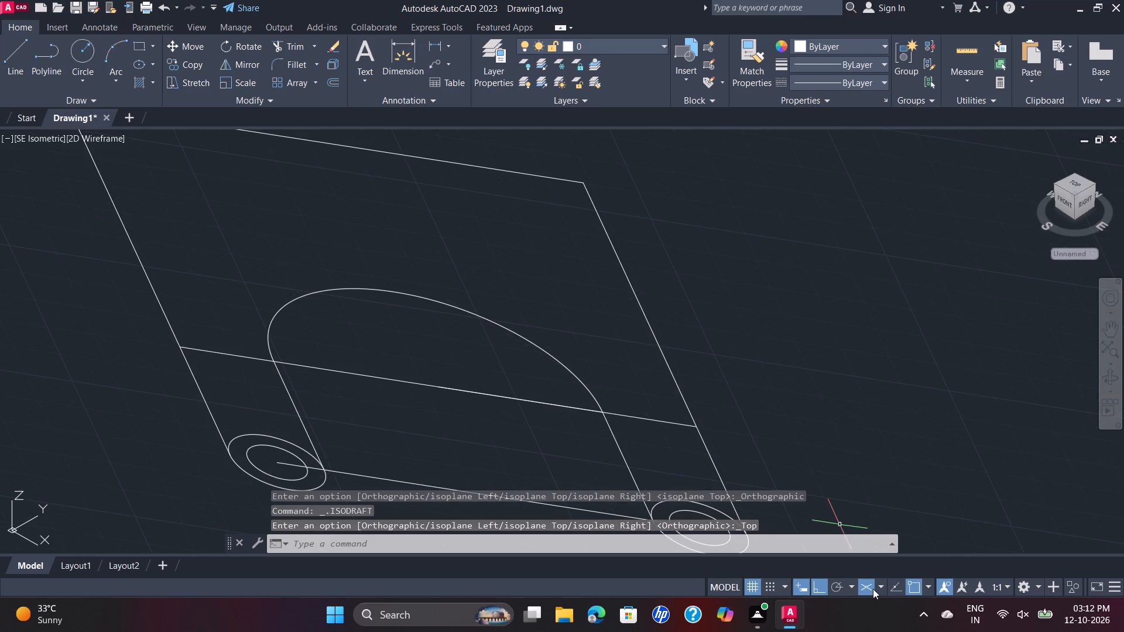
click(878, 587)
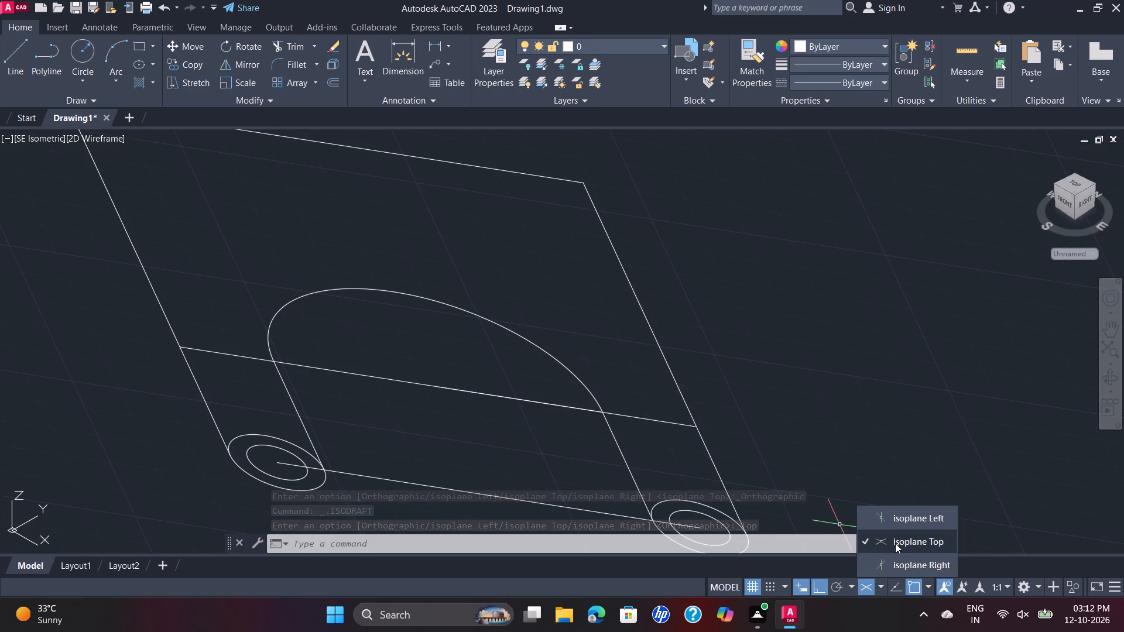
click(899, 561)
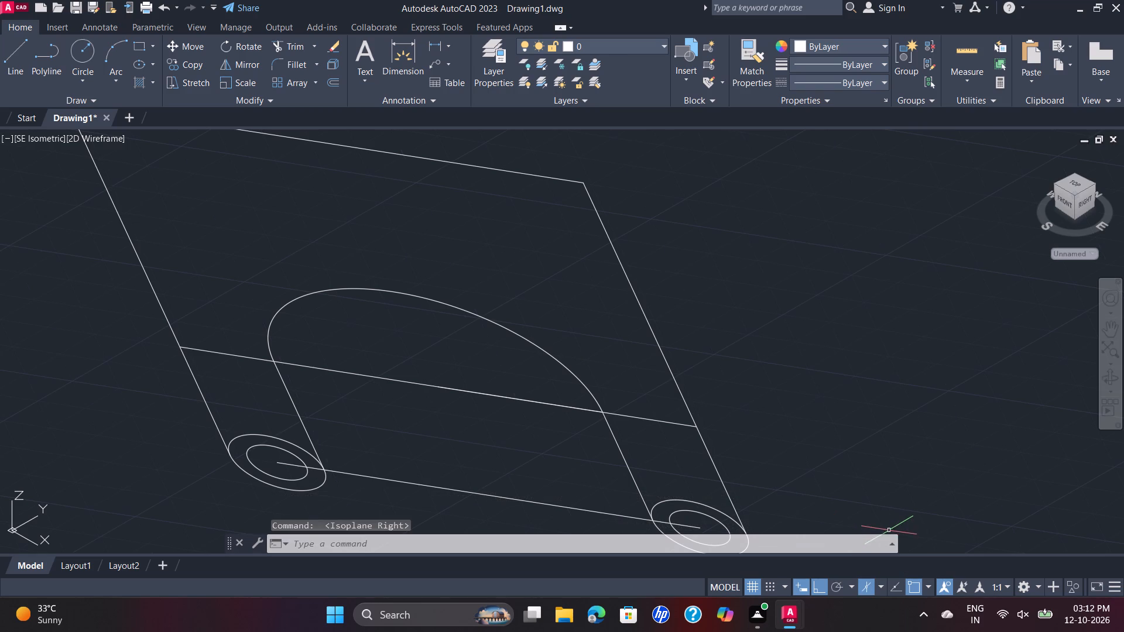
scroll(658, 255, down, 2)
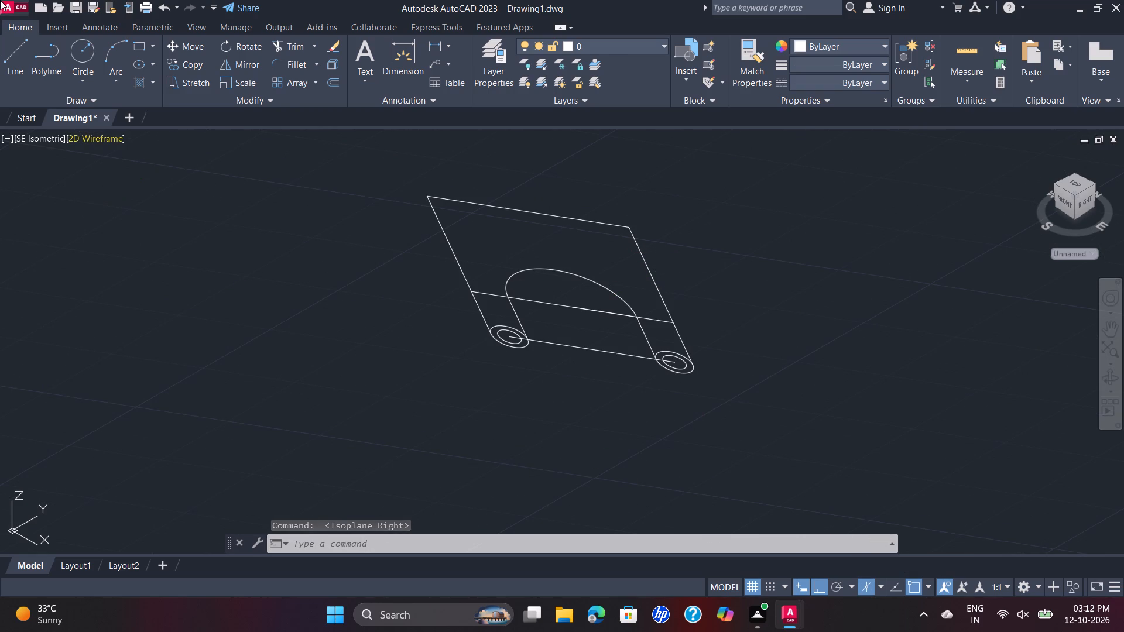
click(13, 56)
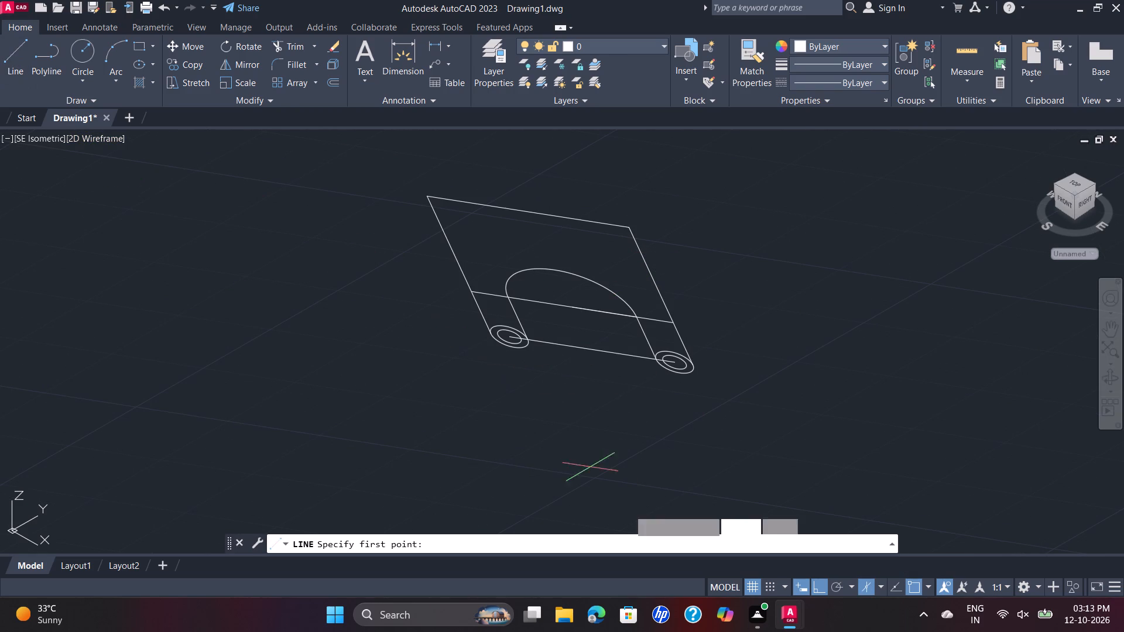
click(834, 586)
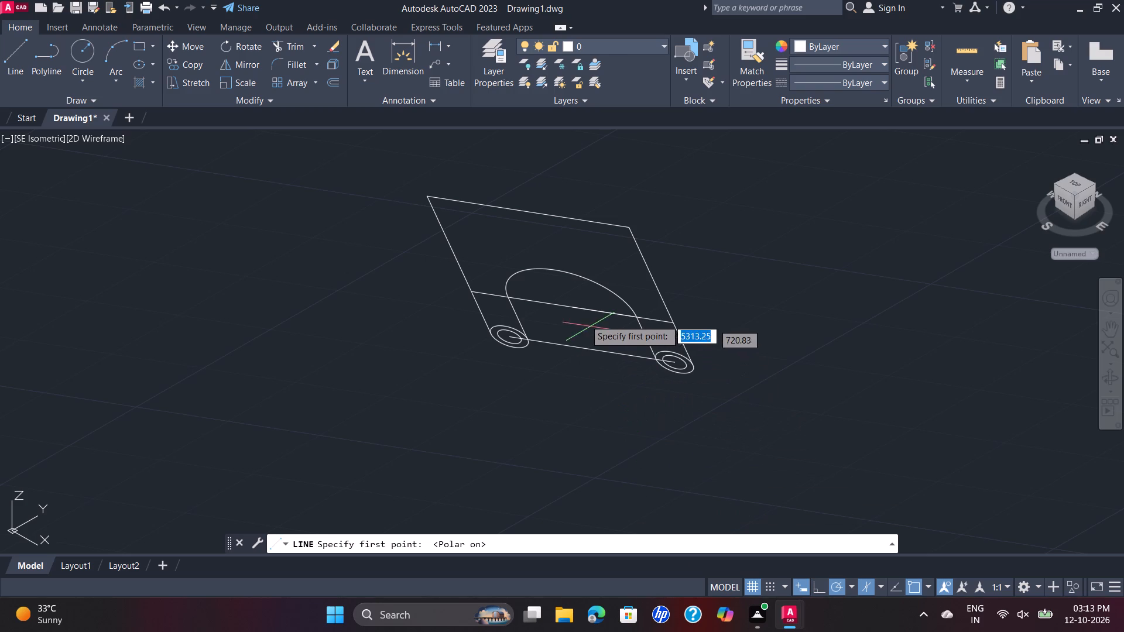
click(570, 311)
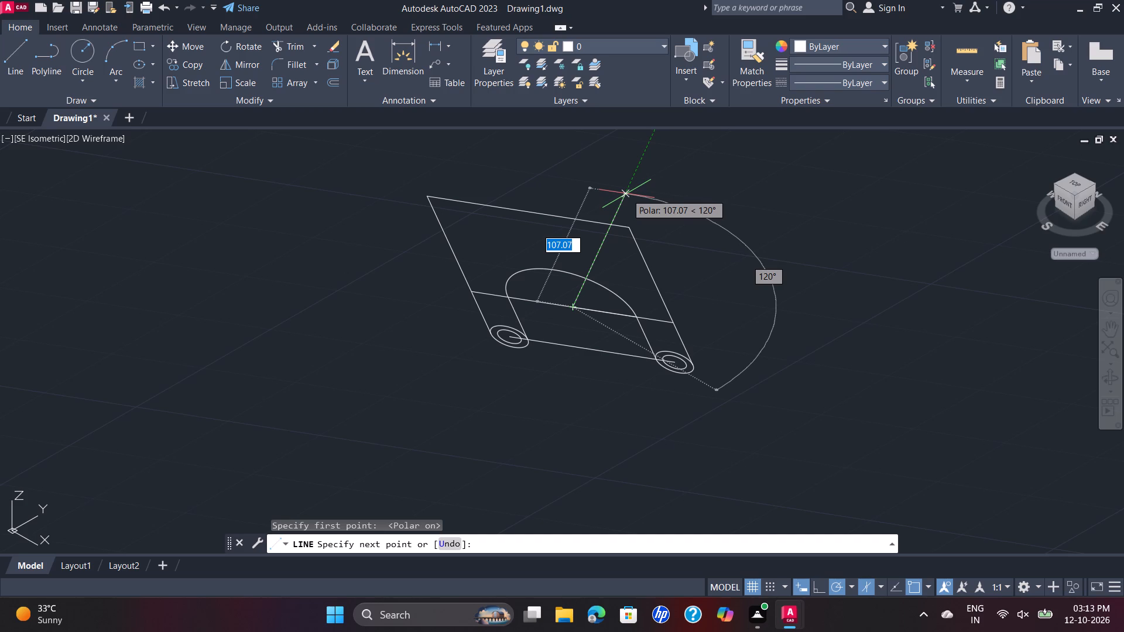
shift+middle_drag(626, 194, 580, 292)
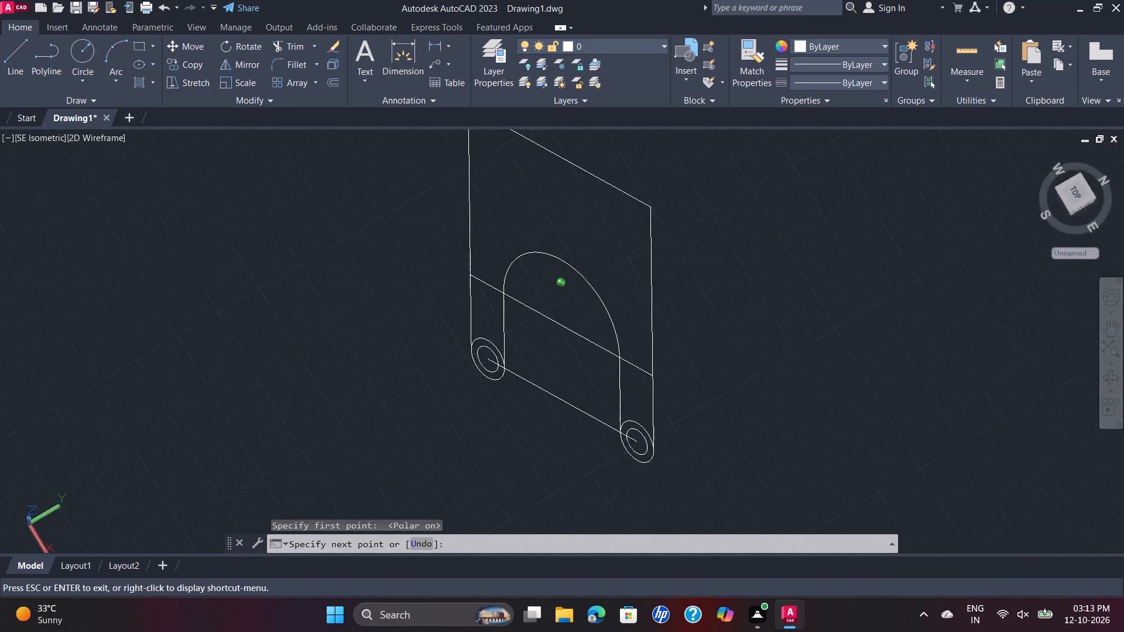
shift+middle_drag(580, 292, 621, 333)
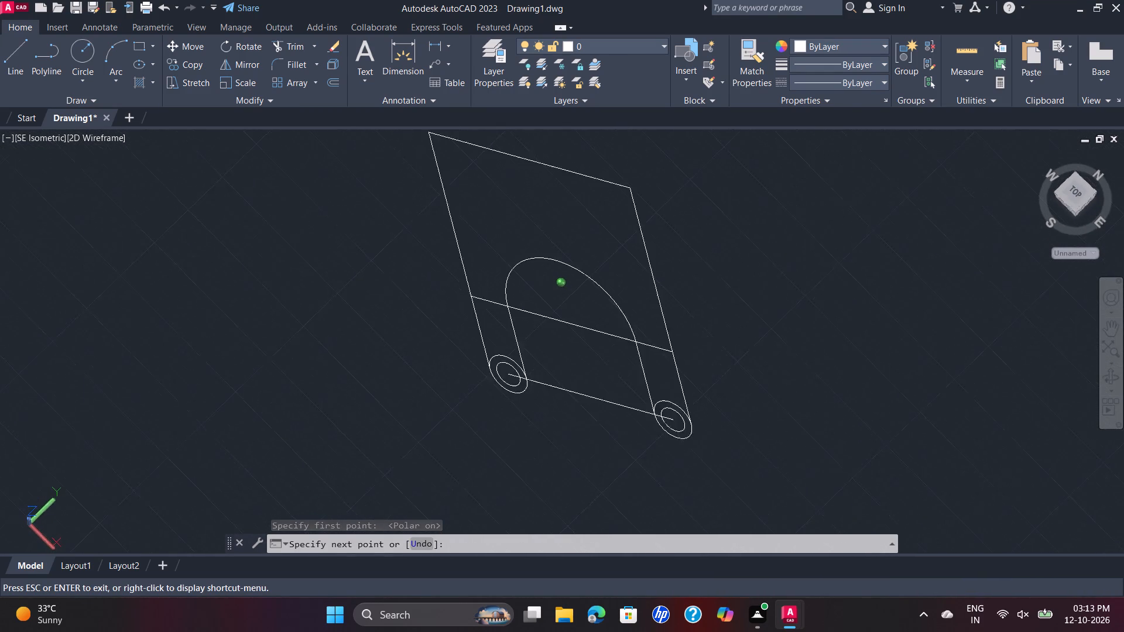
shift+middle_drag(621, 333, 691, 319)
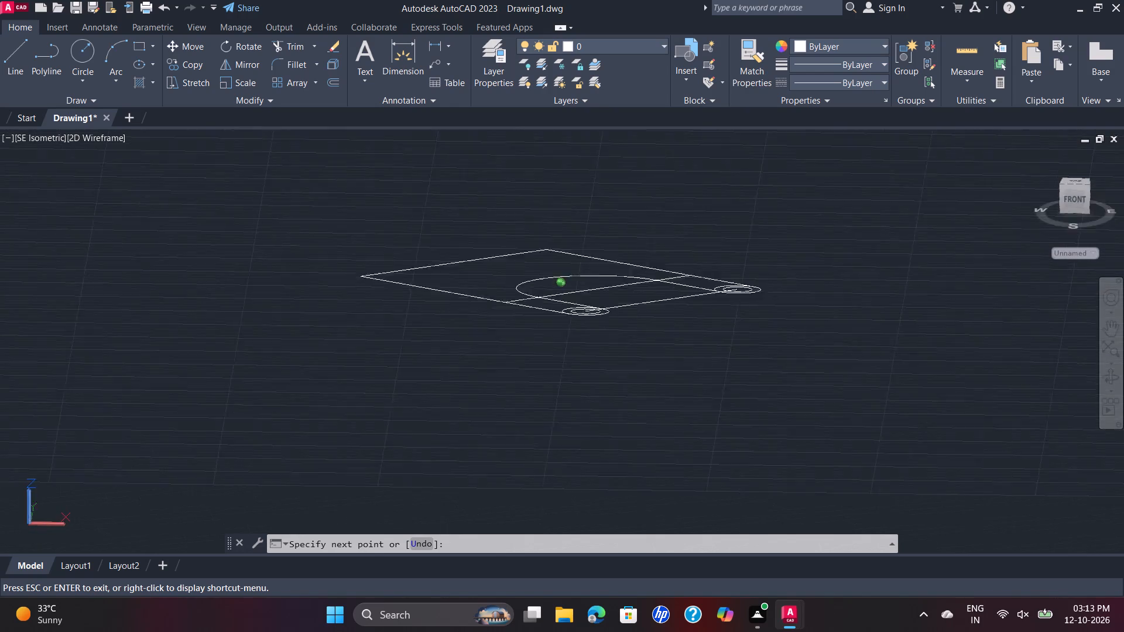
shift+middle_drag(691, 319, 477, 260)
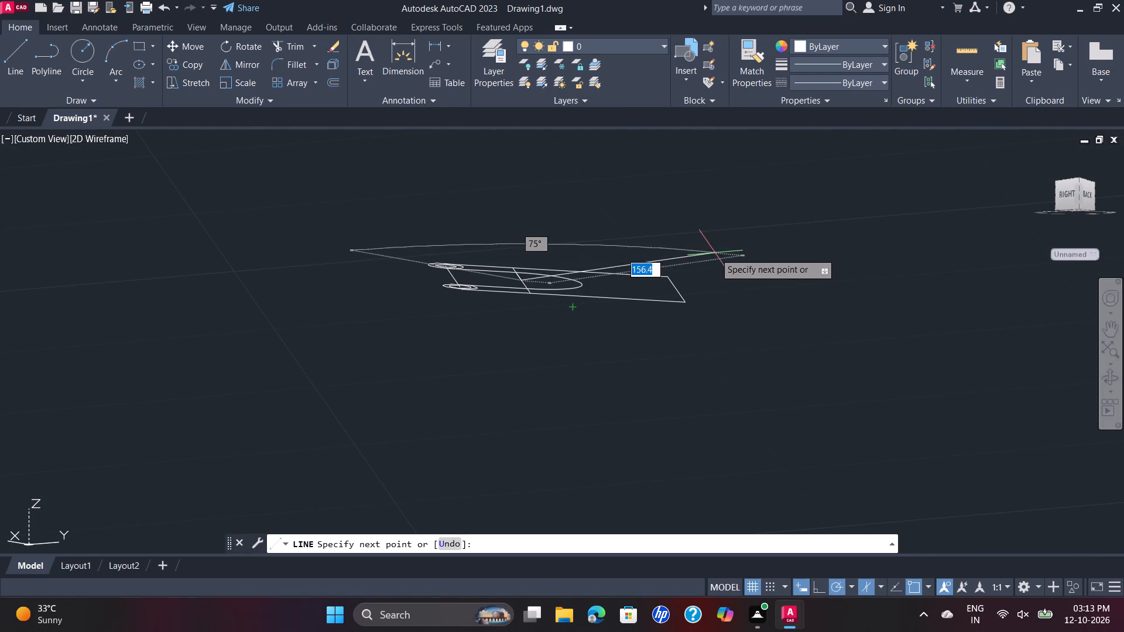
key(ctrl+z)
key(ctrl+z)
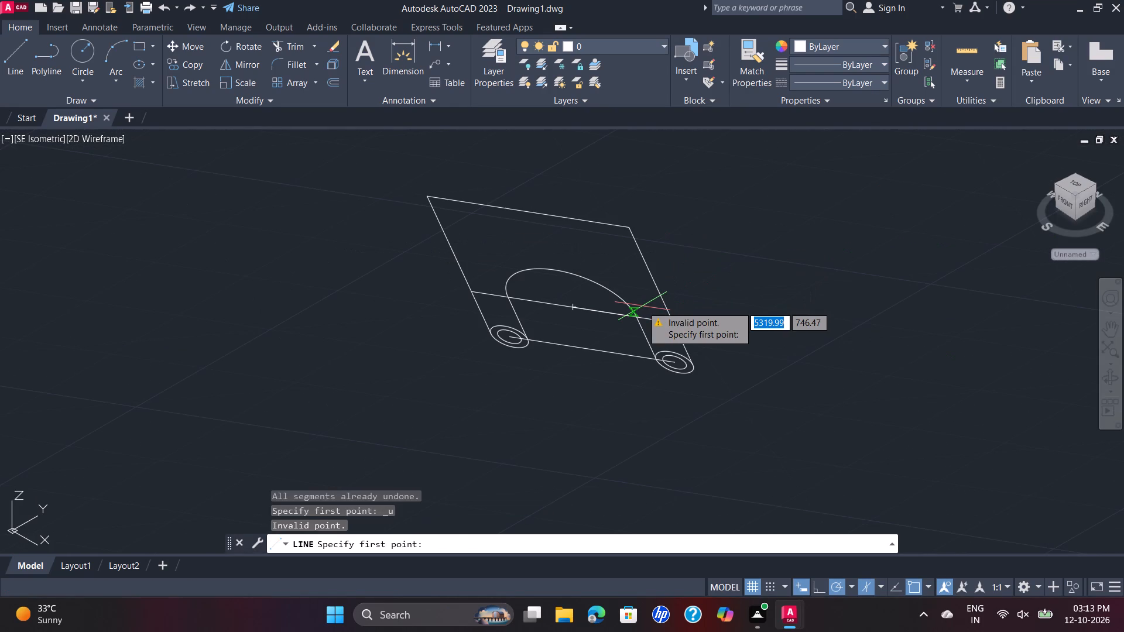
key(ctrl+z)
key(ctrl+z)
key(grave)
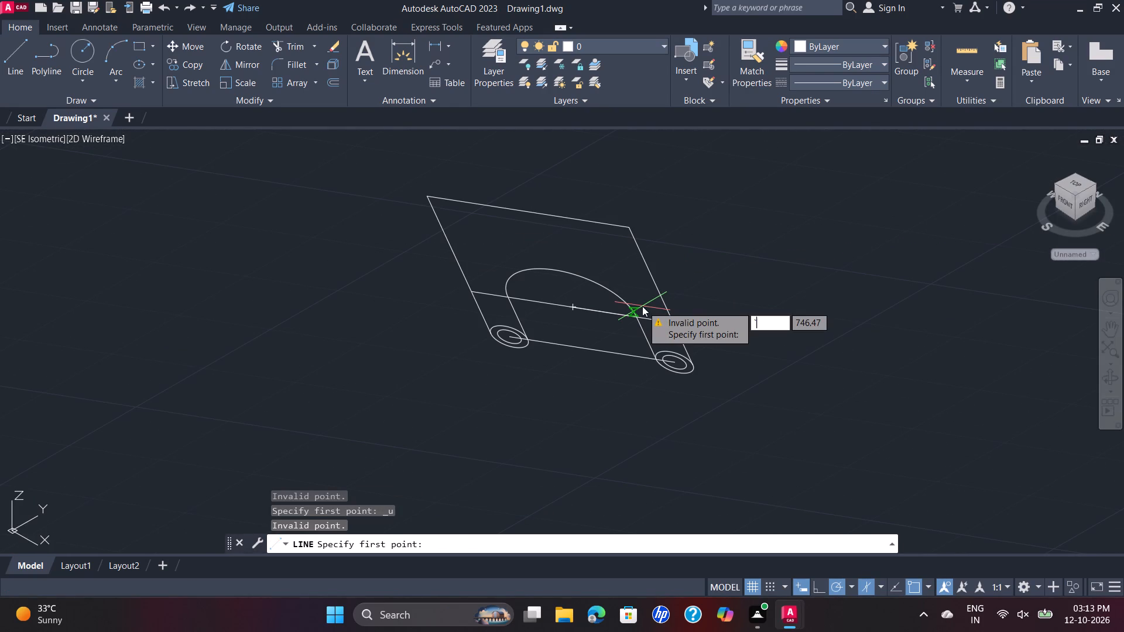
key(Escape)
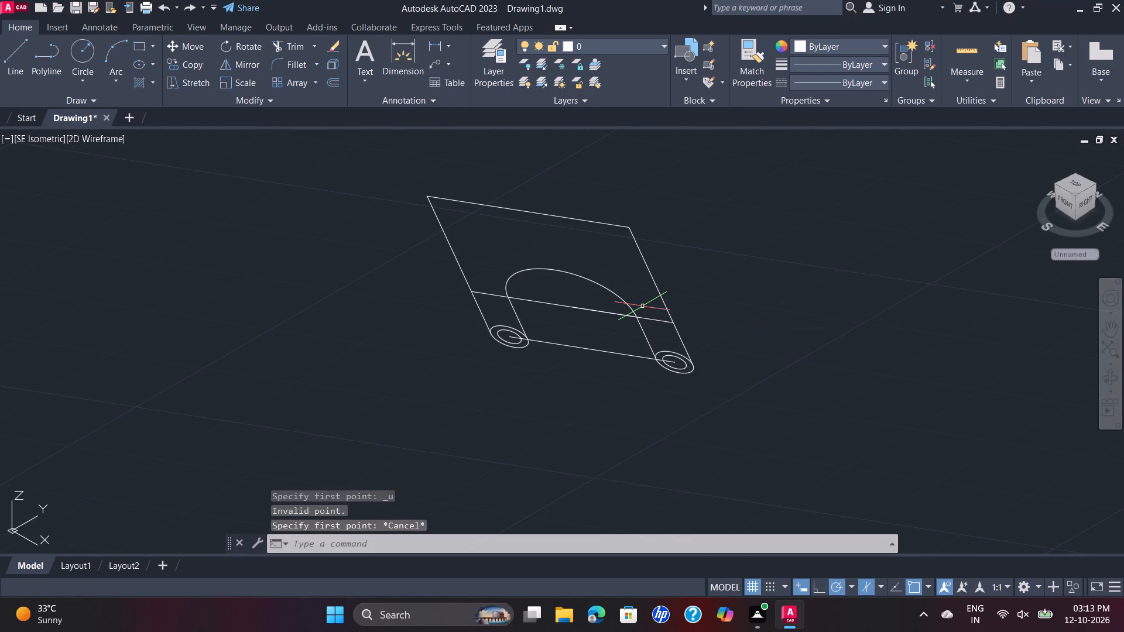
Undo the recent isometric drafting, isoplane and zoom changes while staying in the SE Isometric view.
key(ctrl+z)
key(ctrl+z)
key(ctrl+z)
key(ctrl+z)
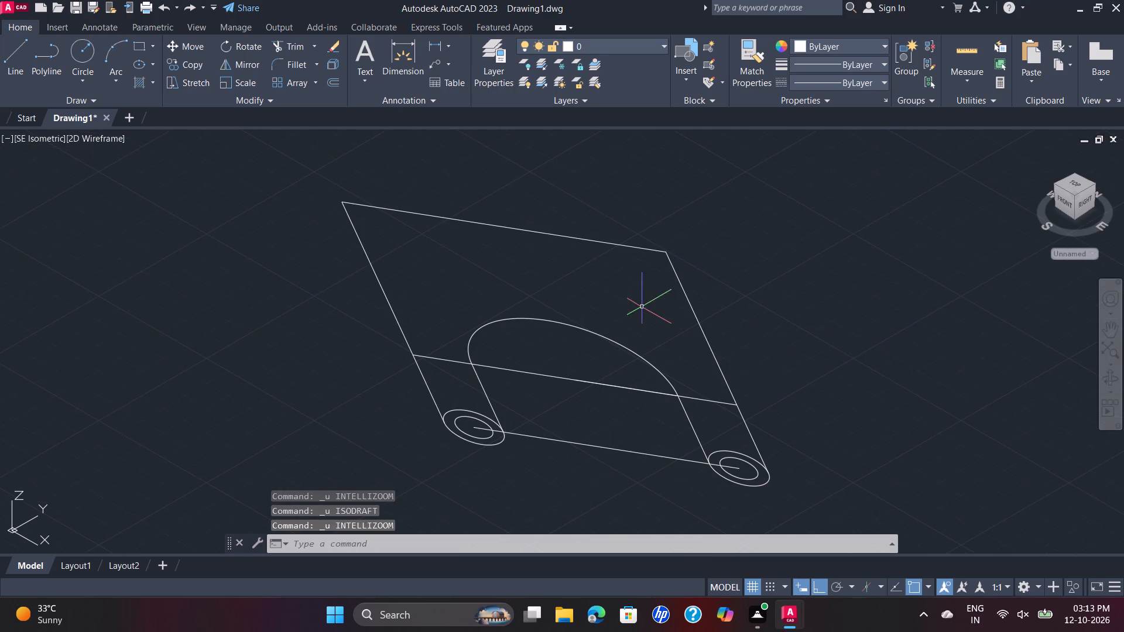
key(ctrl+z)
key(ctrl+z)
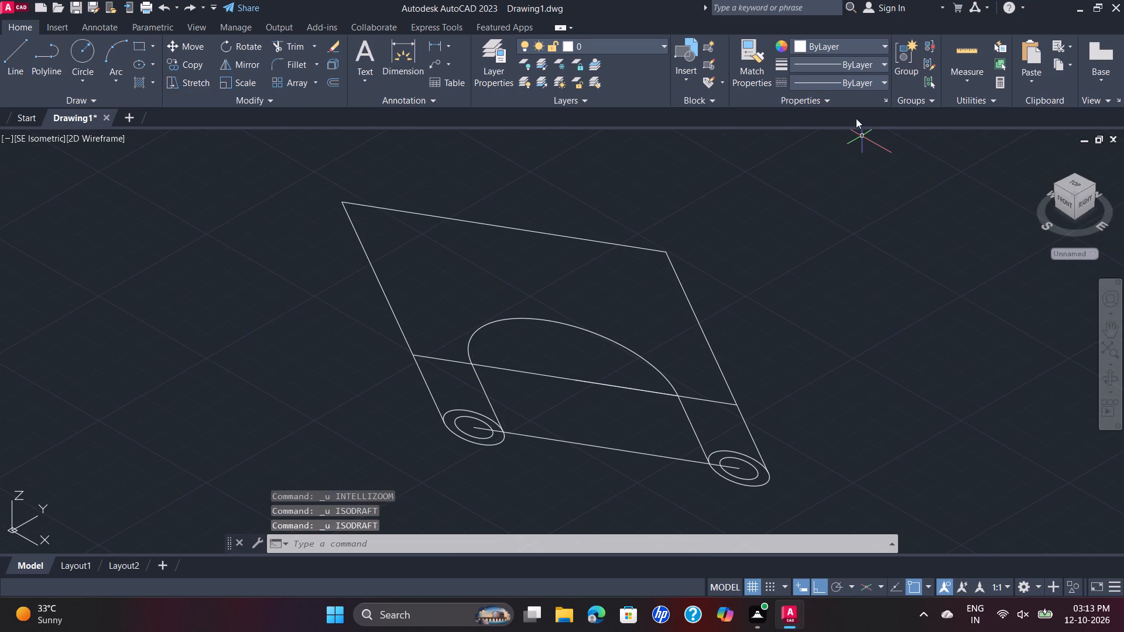
Turn polar tracking on and leave the Line command without drawing a segment.
click(6, 60)
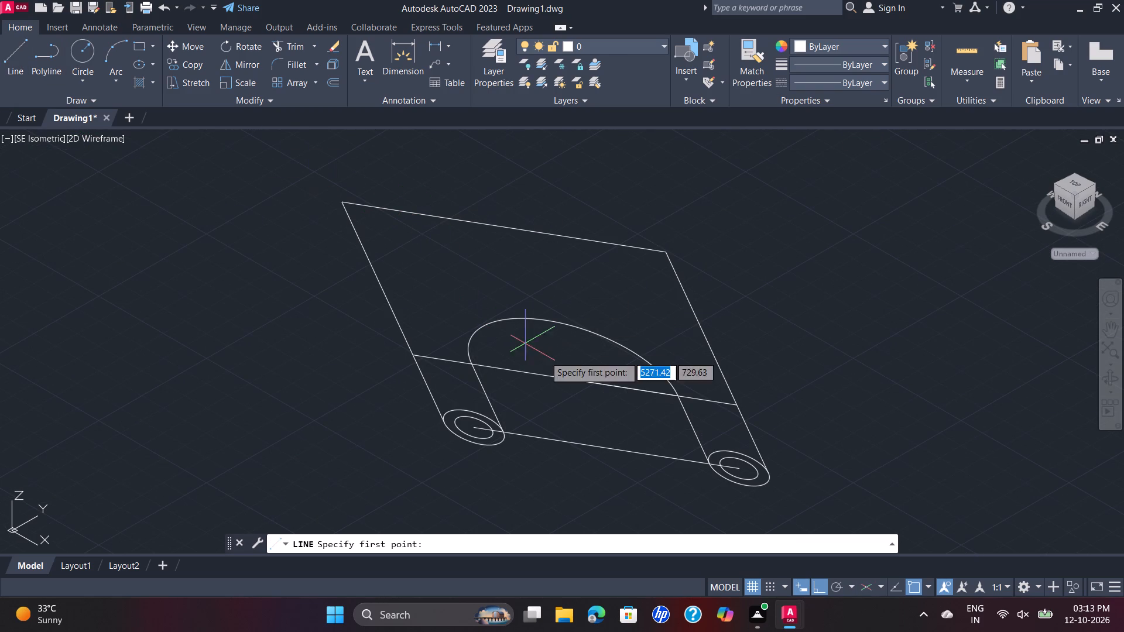
click(838, 582)
click(871, 588)
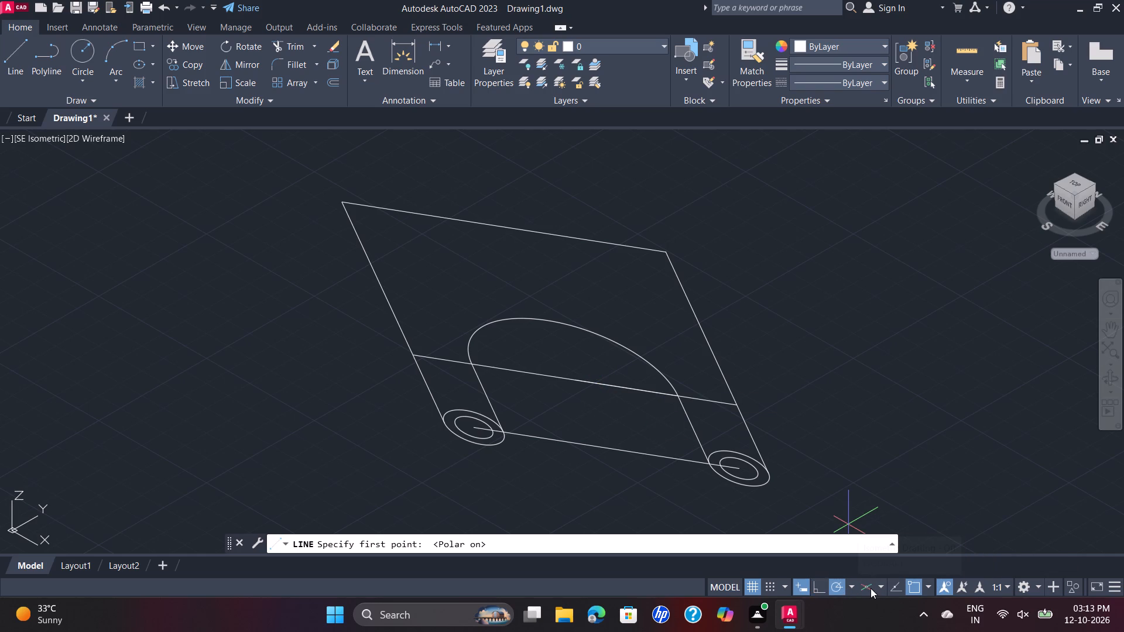
click(870, 586)
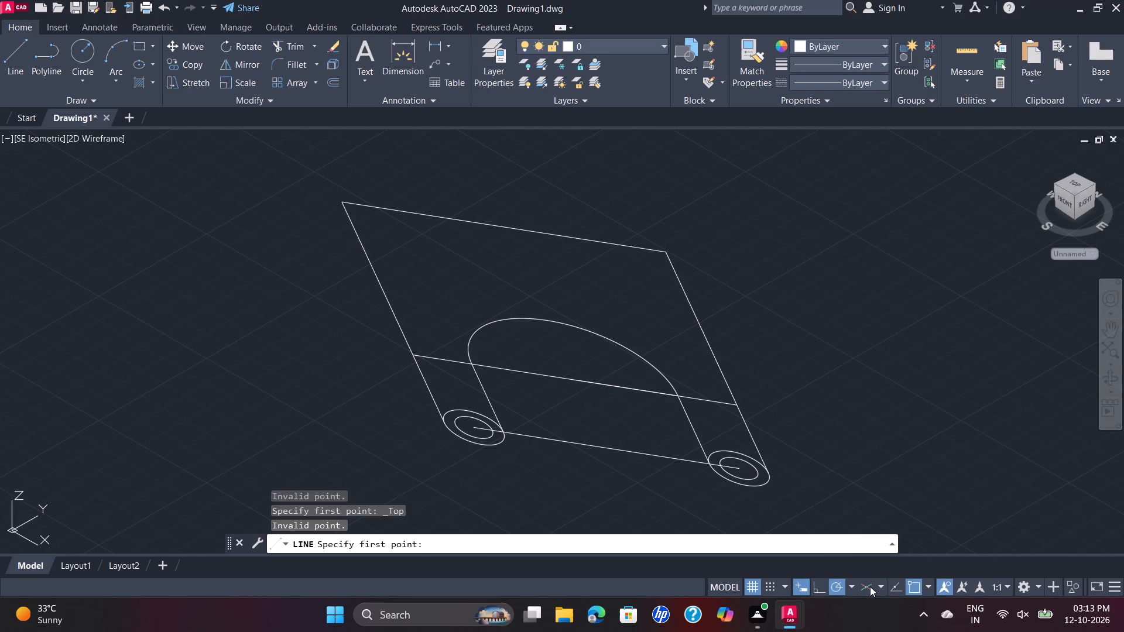
click(870, 586)
click(870, 586)
key(Escape)
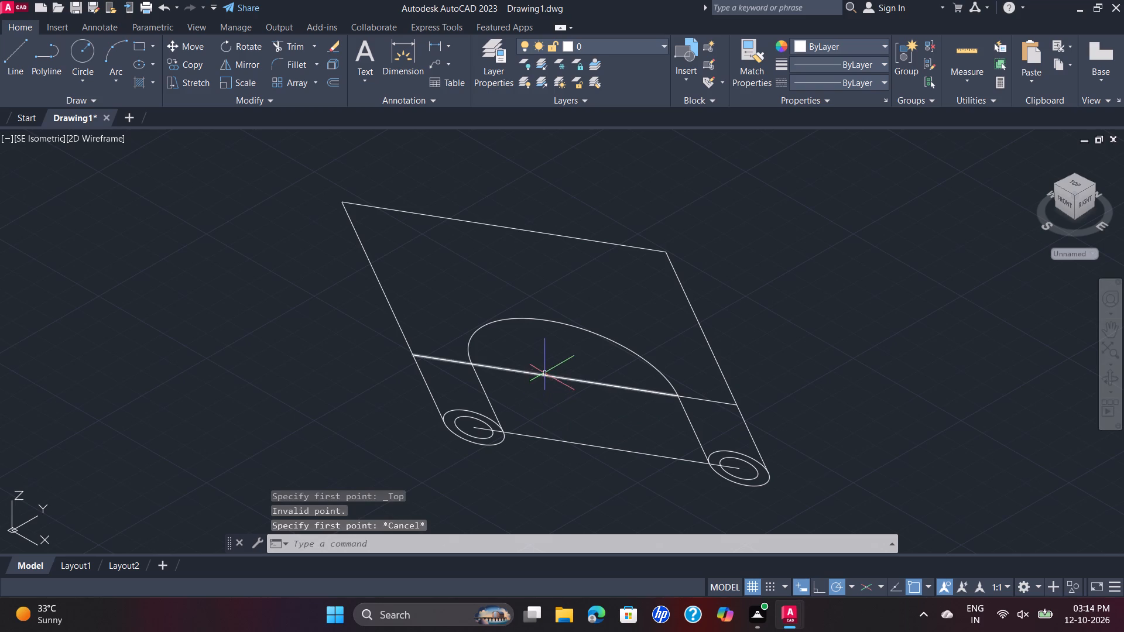
Delete the two overlapping construction lines that cross the part through the centre of the rounded inner outline.
click(544, 373)
click(591, 384)
click(600, 384)
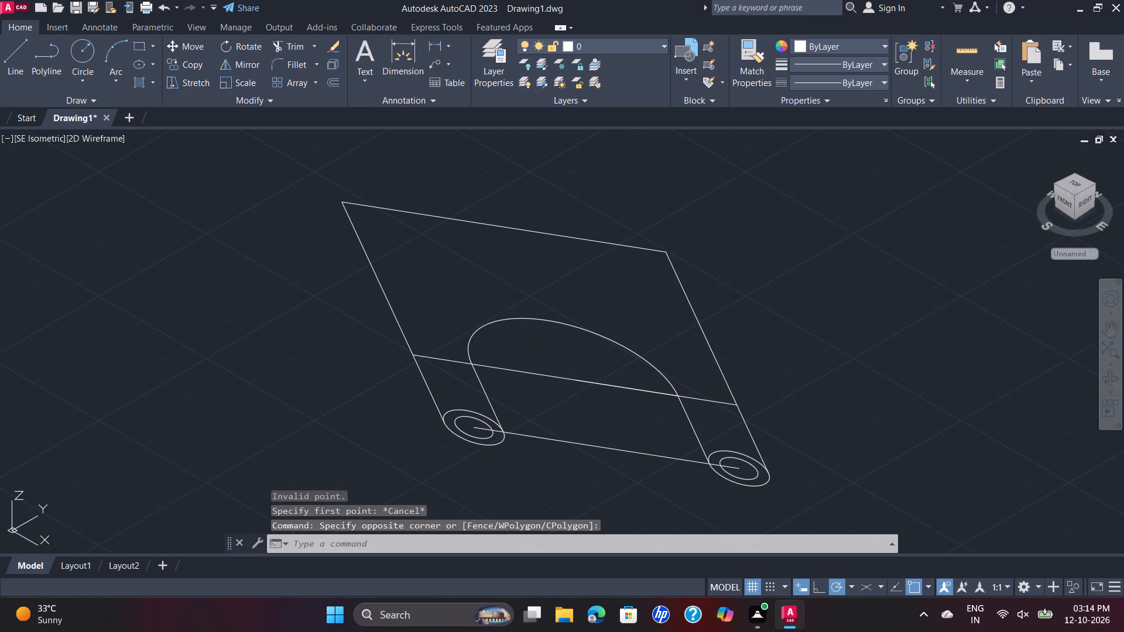
key(Delete)
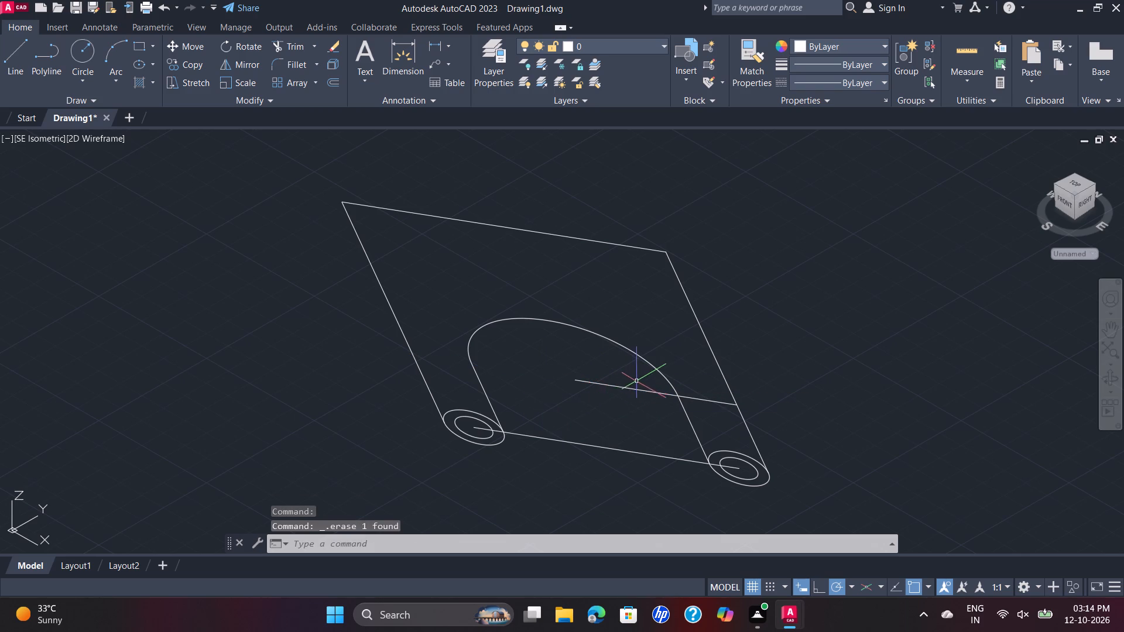
click(632, 386)
key(Delete)
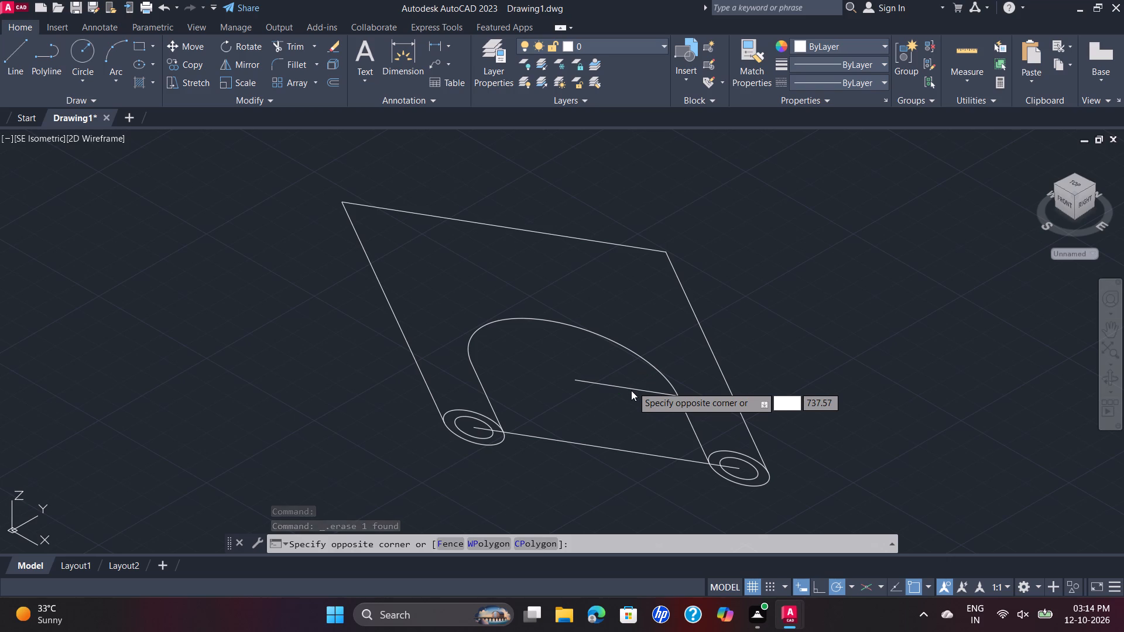
click(628, 390)
key(Delete)
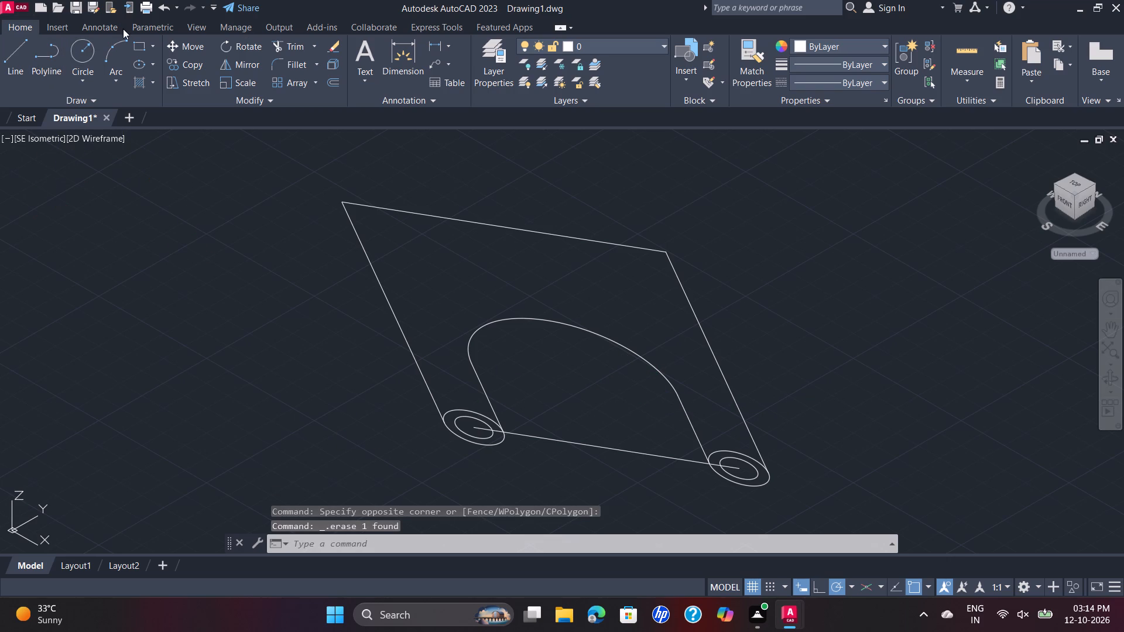
Draw a 90-unit construction line at 120° from the centre of the rounded inner outline.
click(16, 59)
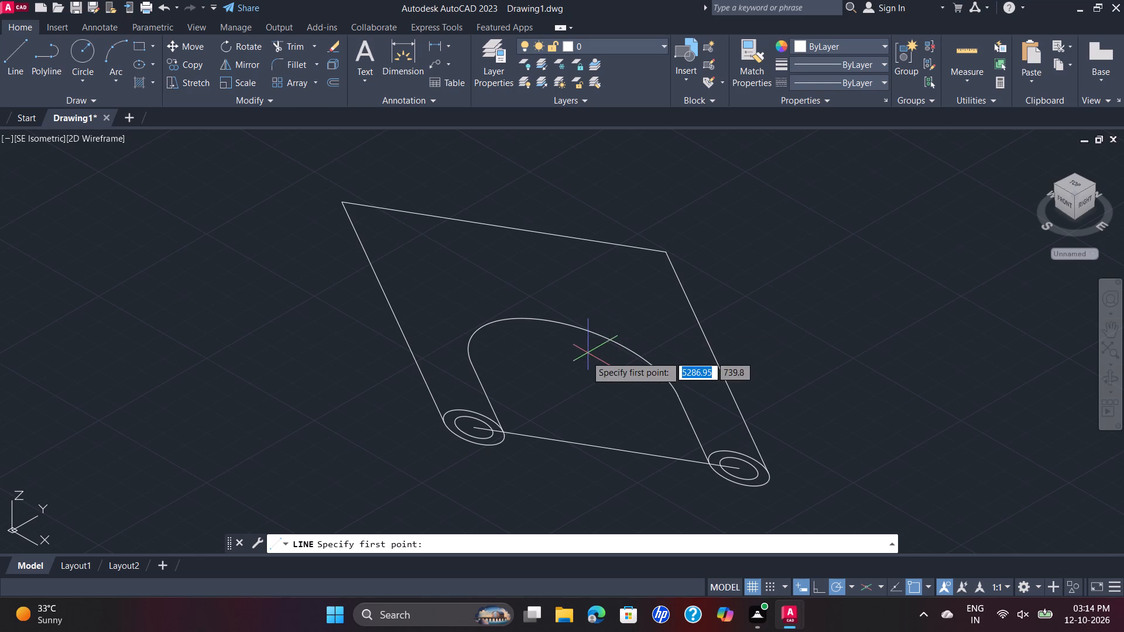
click(573, 381)
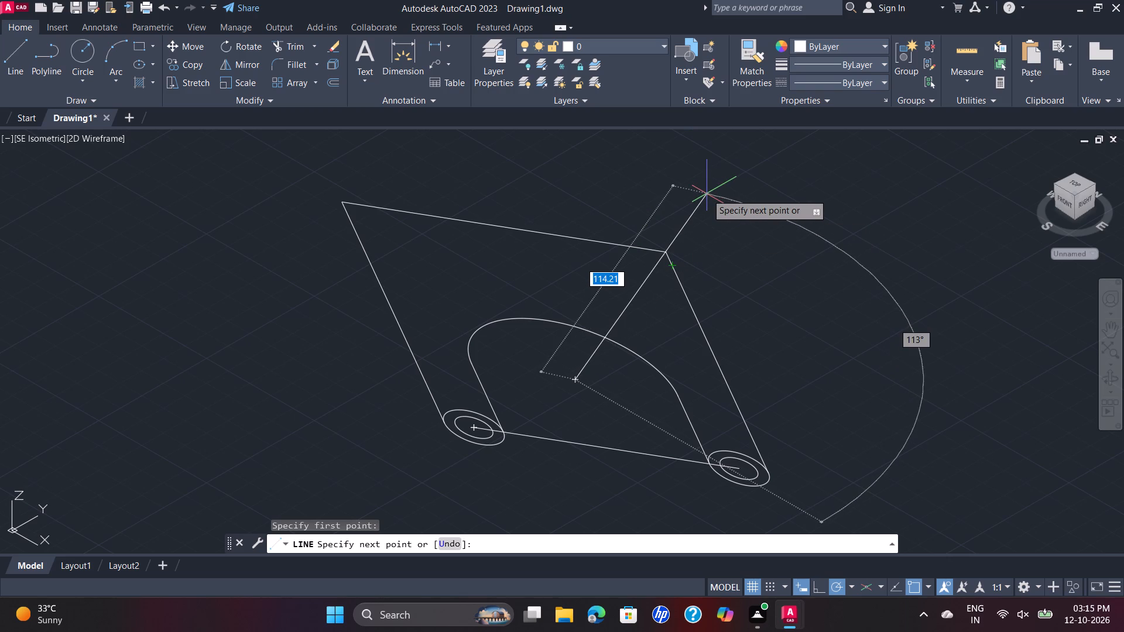
text(90)
key(Tab)
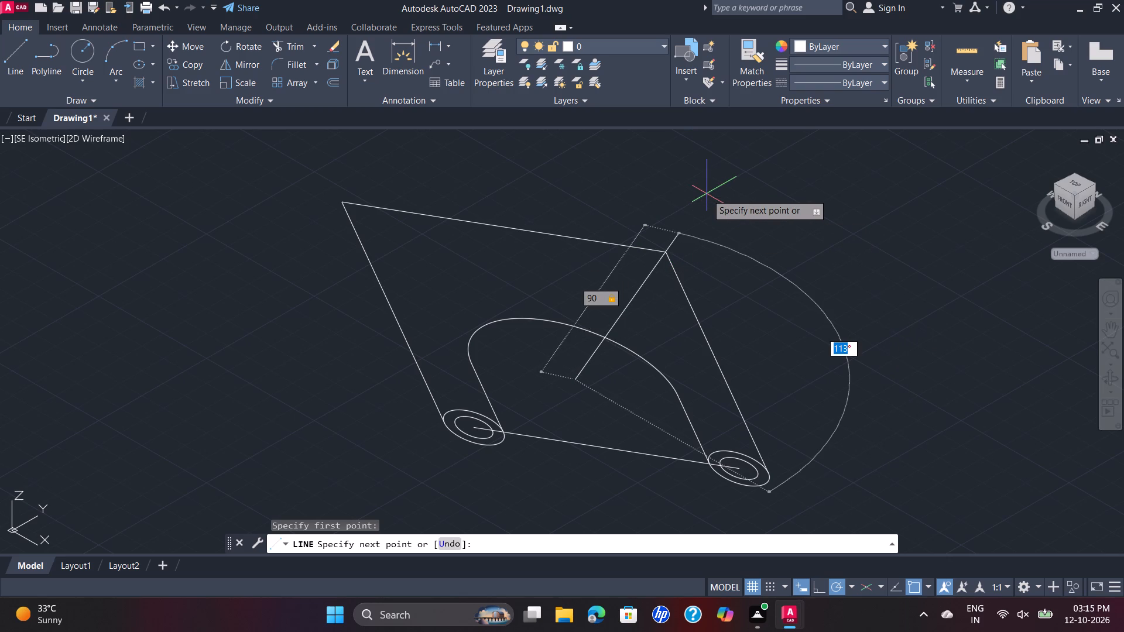
text(120)
key(Return)
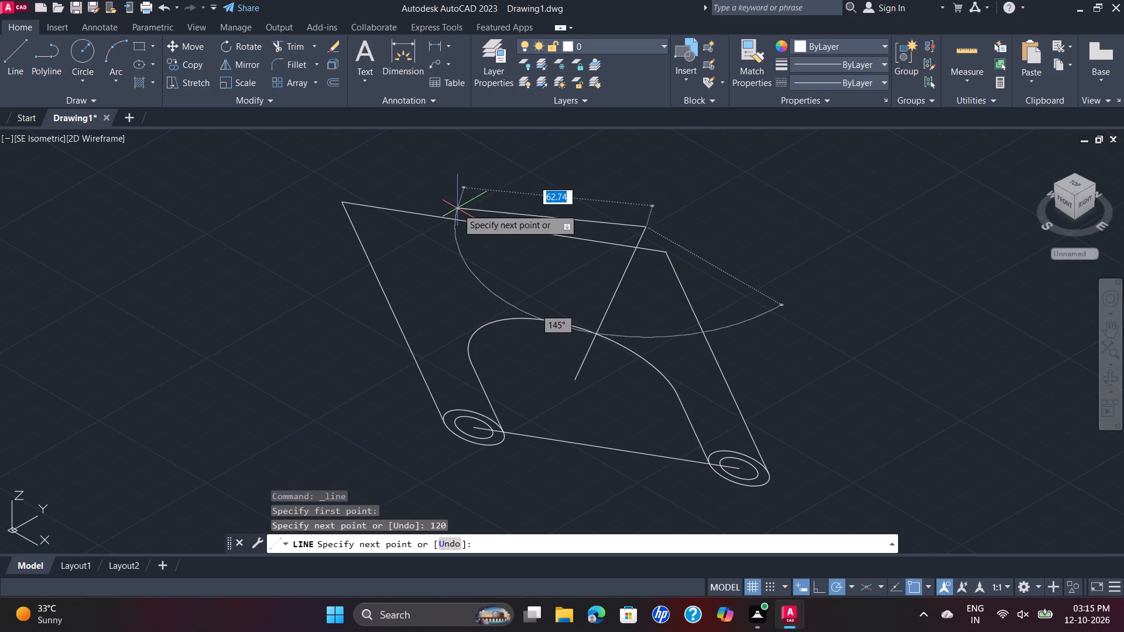
key(Tab)
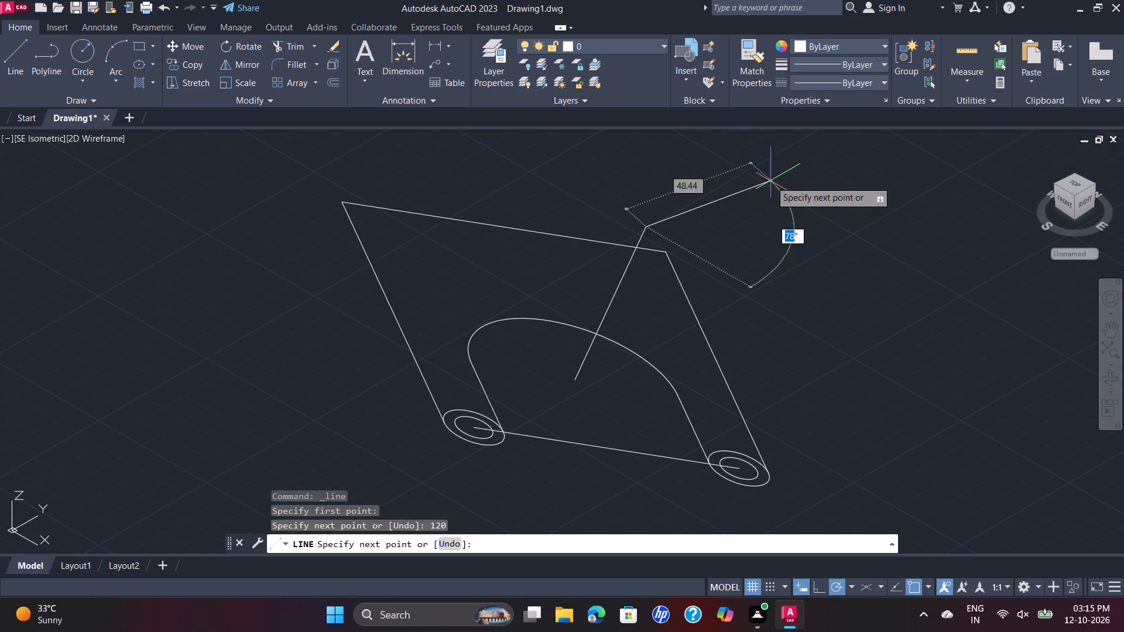
key(Escape)
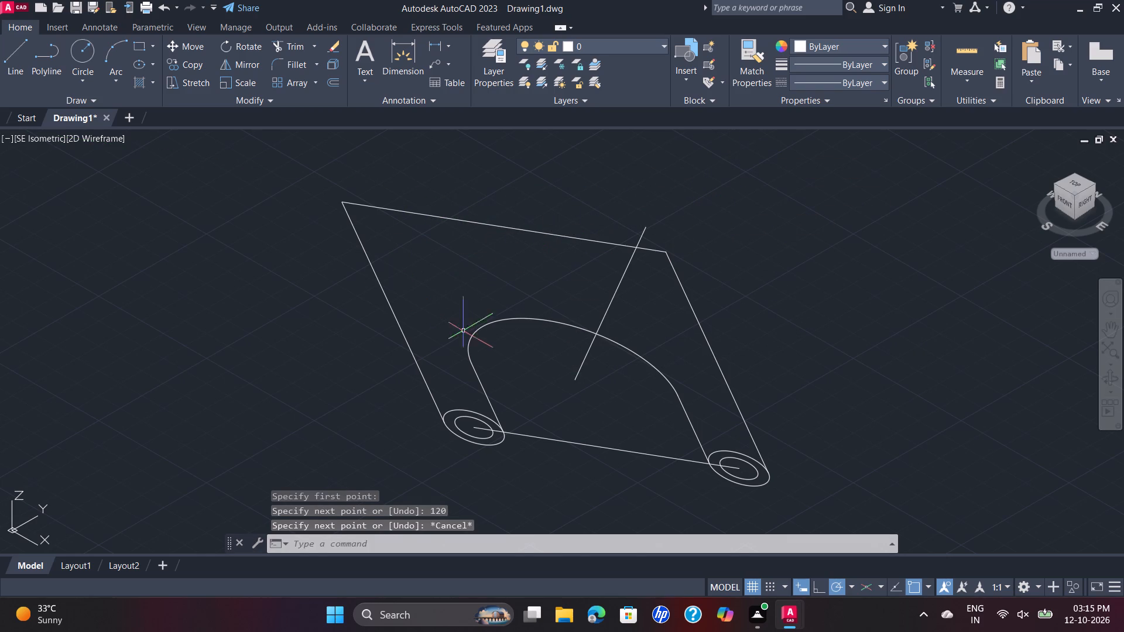
Draw a second 90-unit construction line at 180° from the same centre point of the rounded inner outline.
key(space)
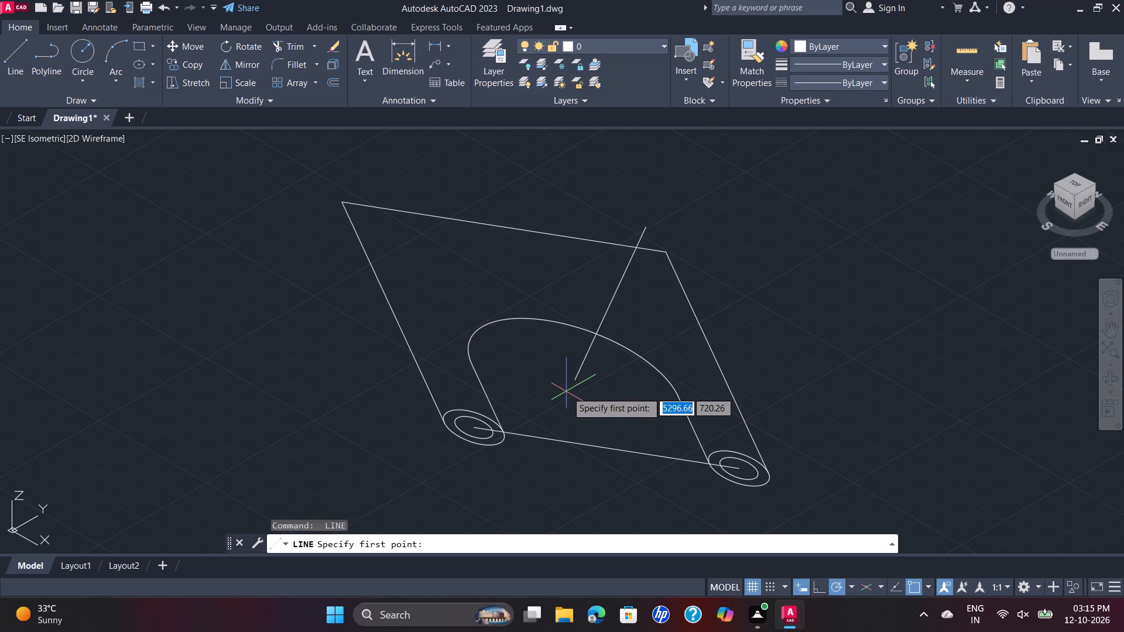
click(571, 376)
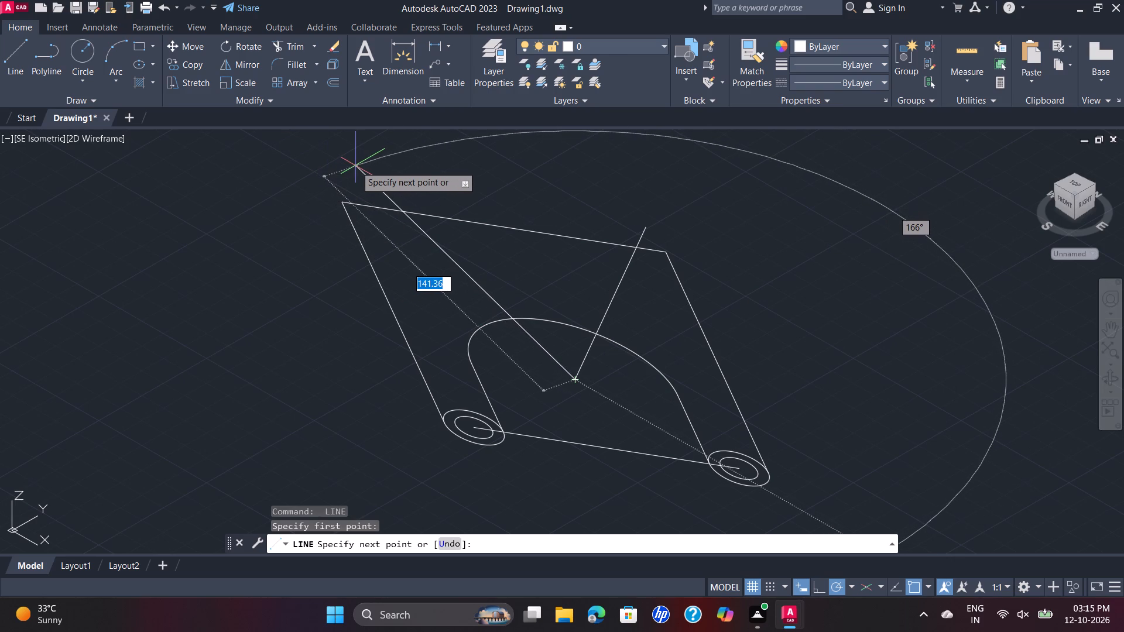
text(90)
key(Return)
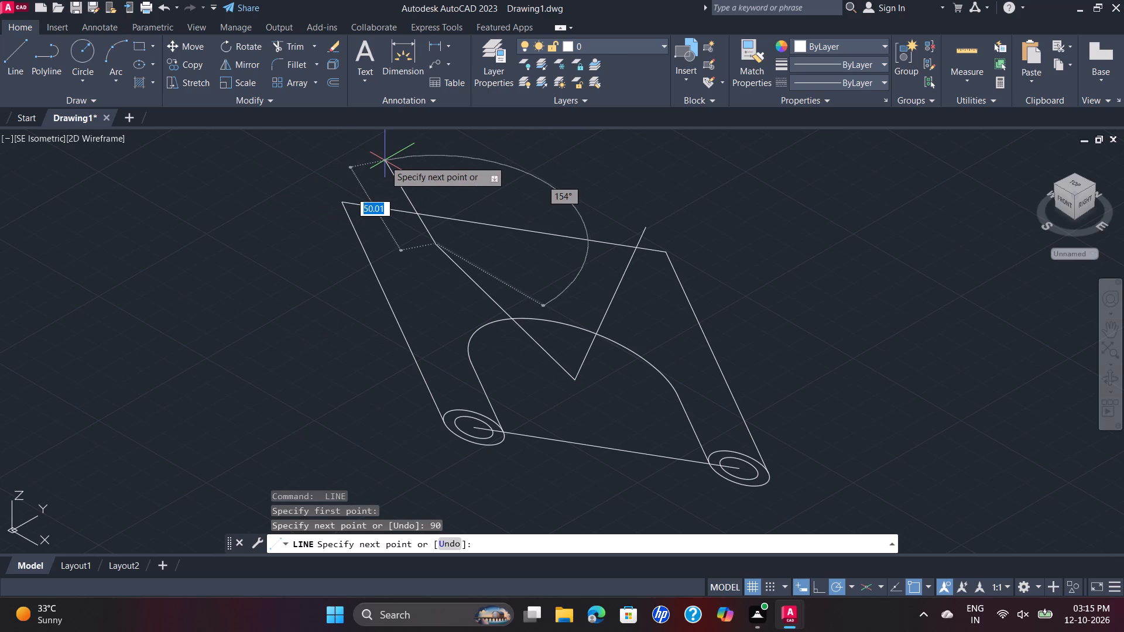
key(ctrl+z)
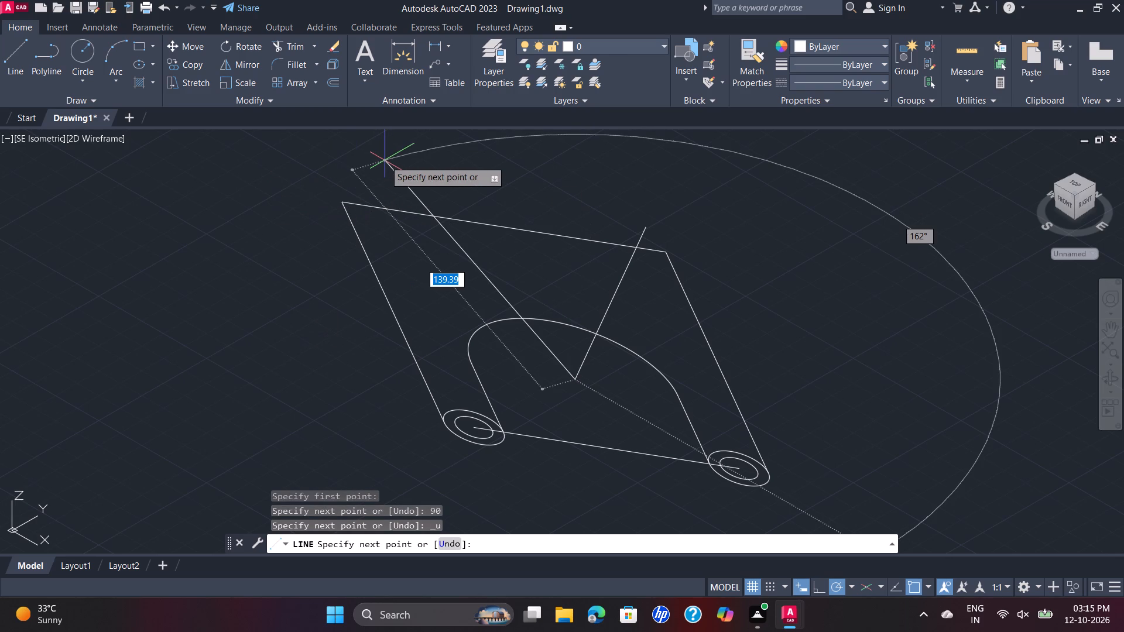
key(9)
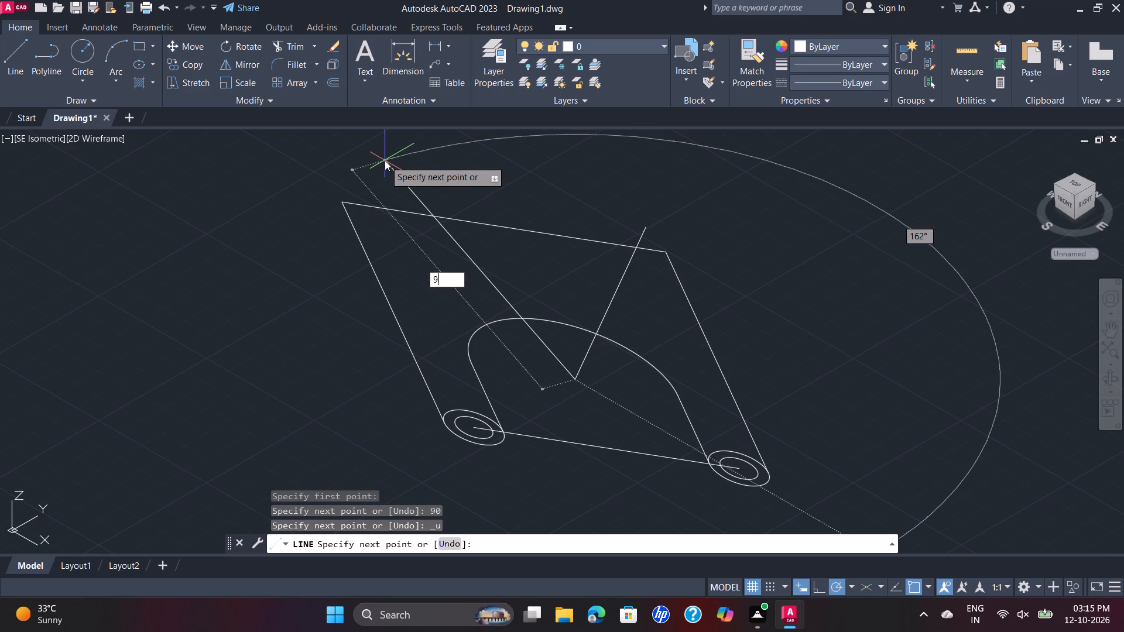
key(0)
key(Tab)
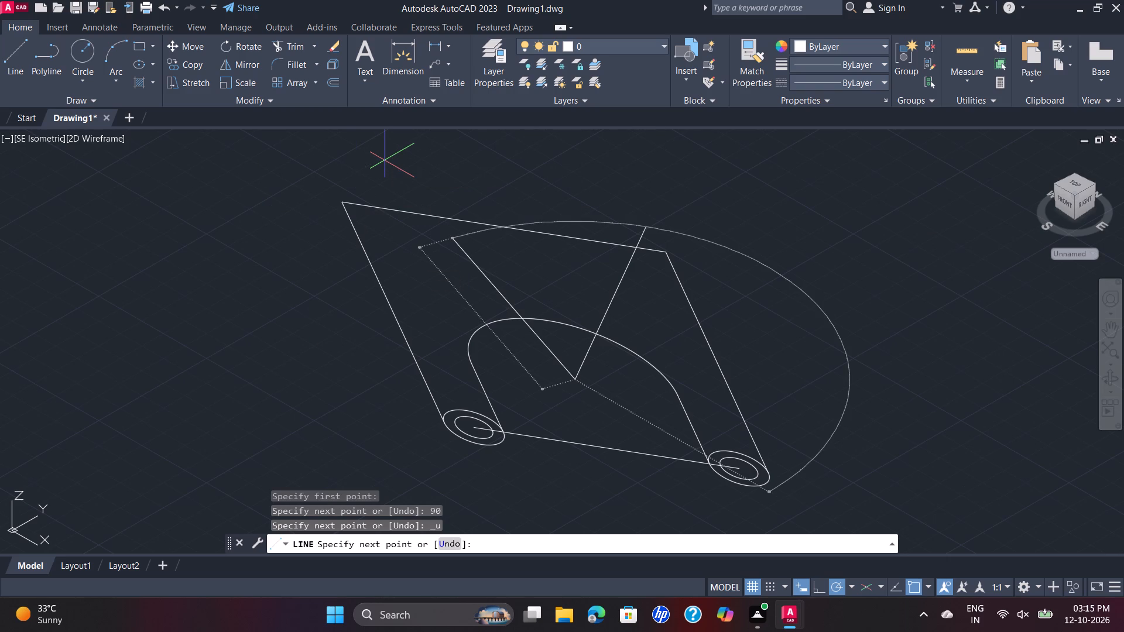
key(1)
text(80)
key(Return)
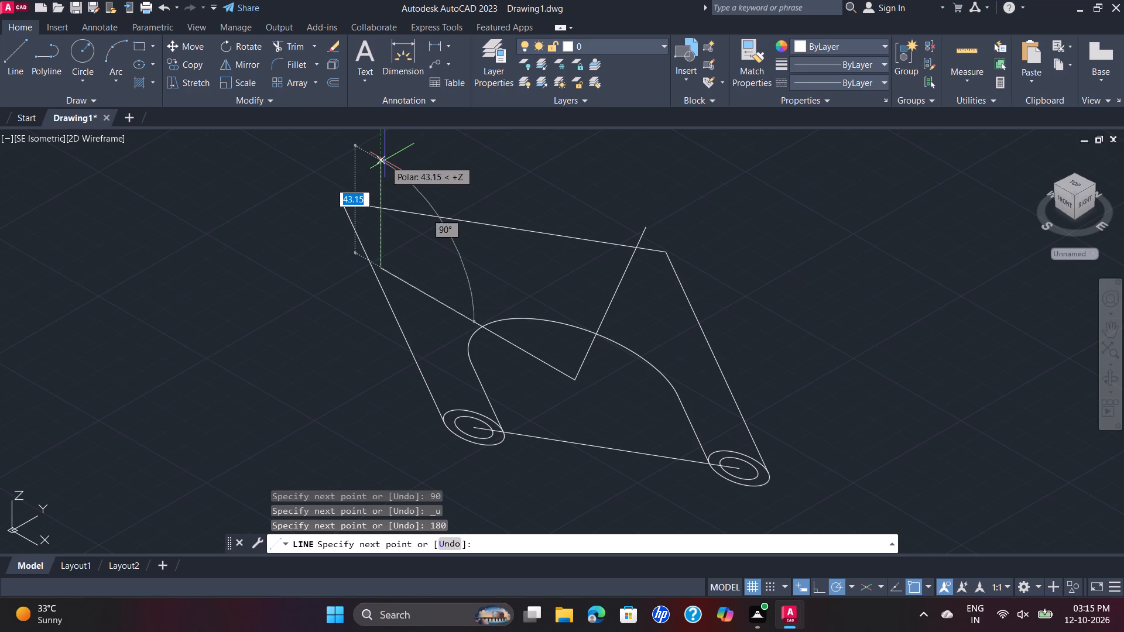
key(Tab)
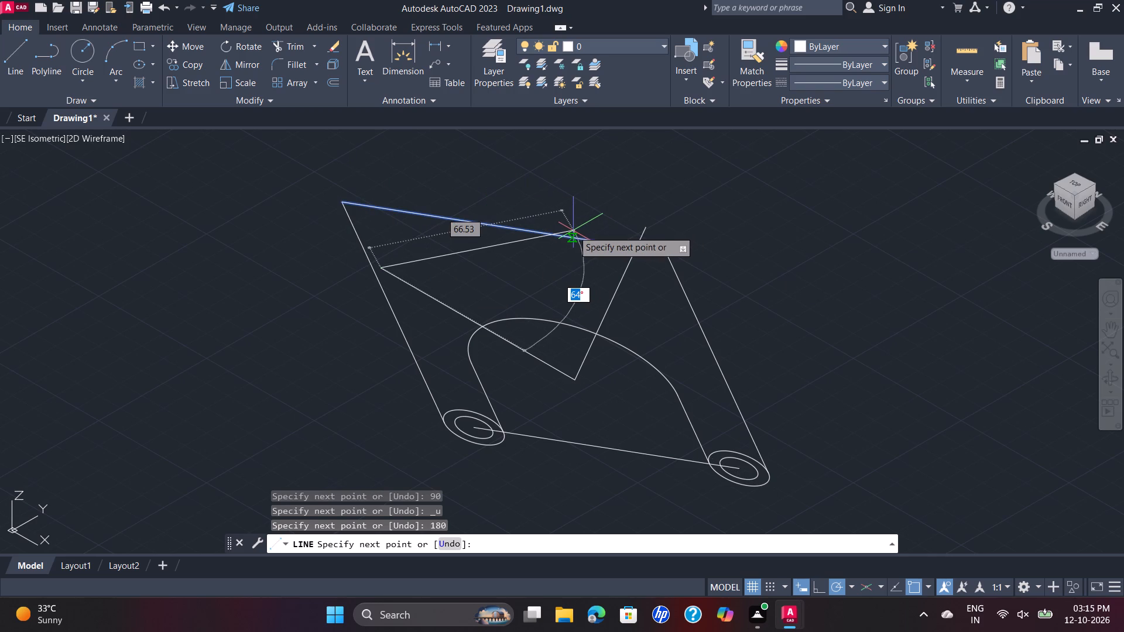
key(Escape)
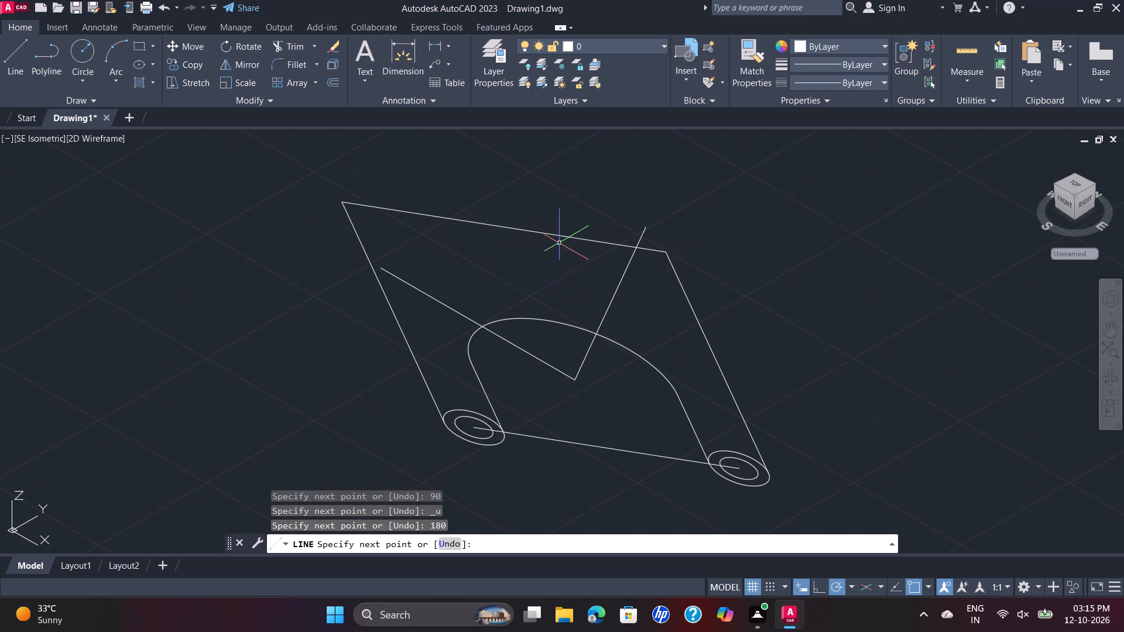
Examine the part outline and the two angled construction lines in the Top view and from tilted 3D viewpoints.
click(29, 134)
click(51, 177)
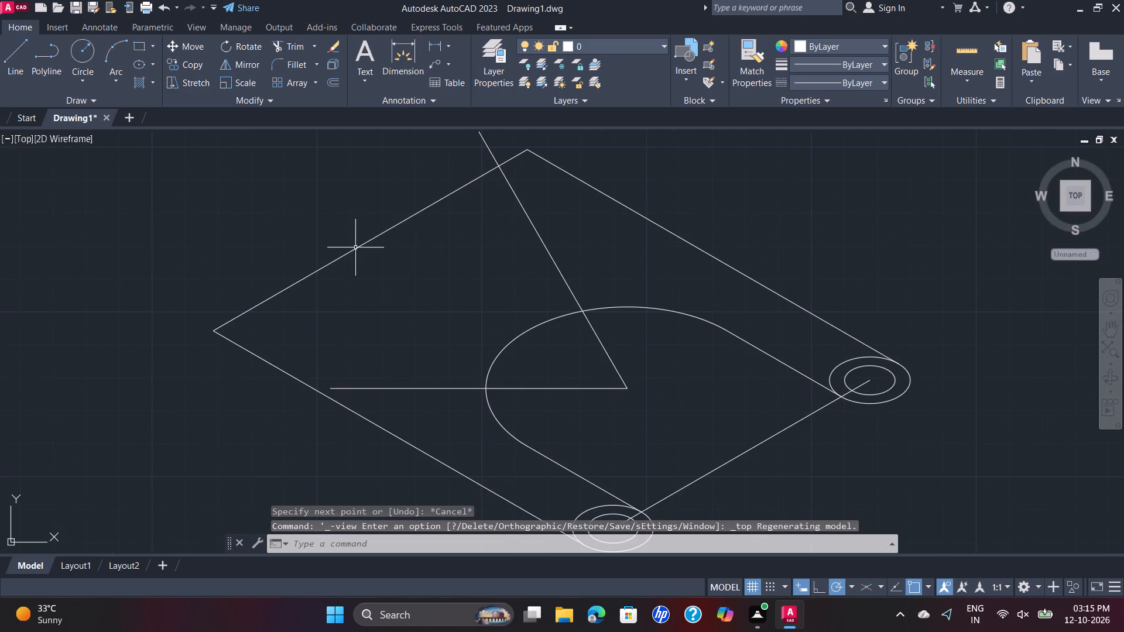
scroll(725, 331, up, 2)
scroll(702, 325, down, 2)
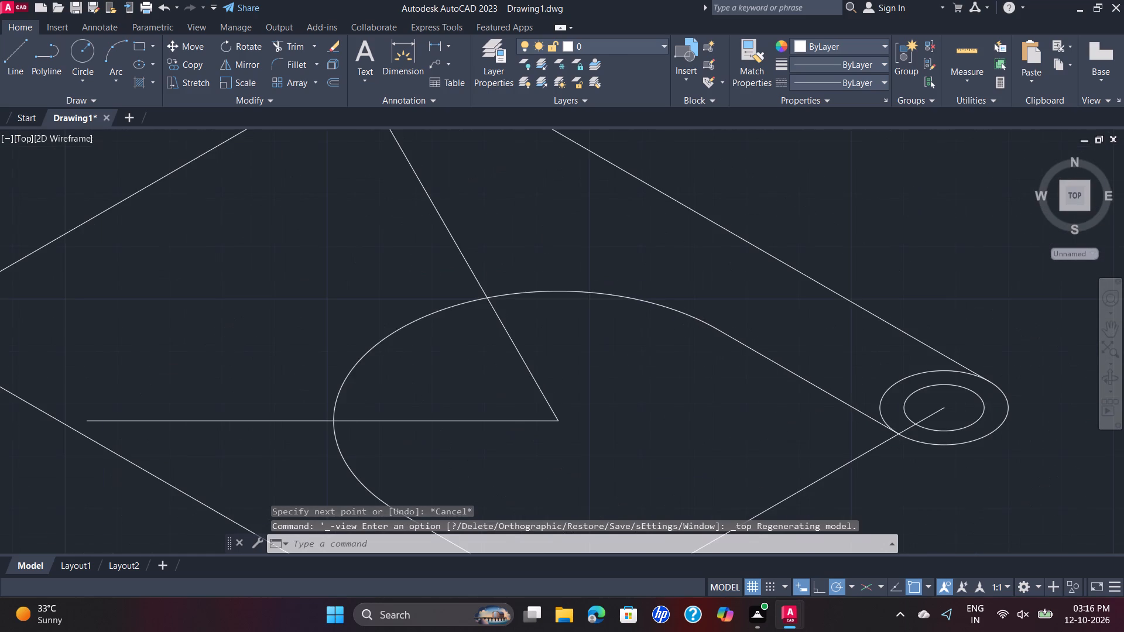
scroll(701, 325, down, 1)
scroll(683, 303, up, 1)
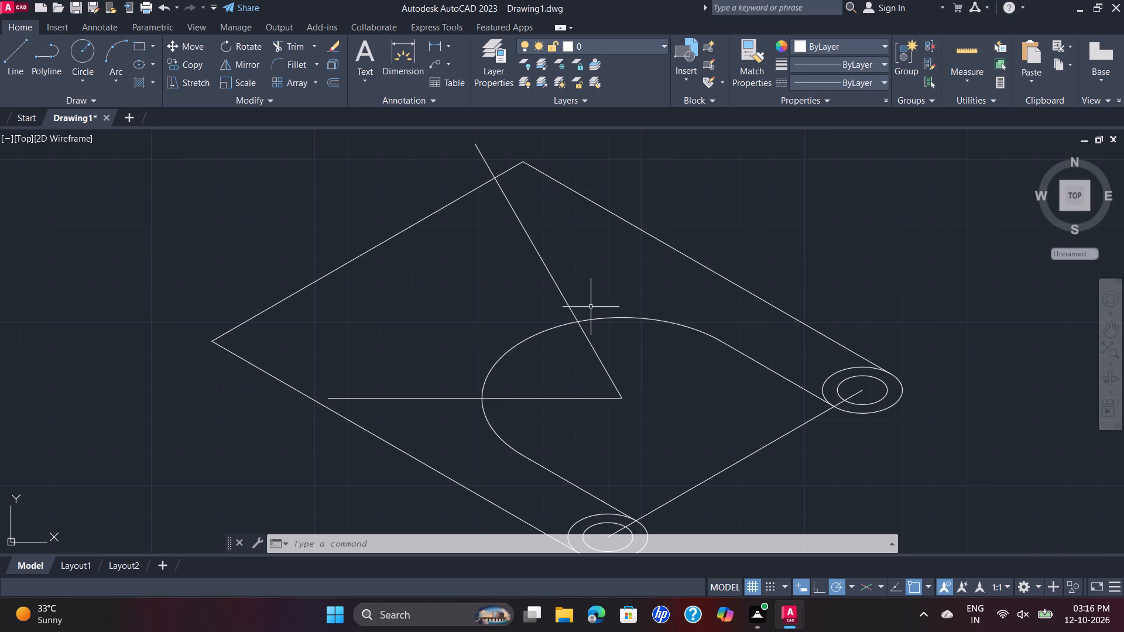
shift+middle_drag(590, 307, 642, 273)
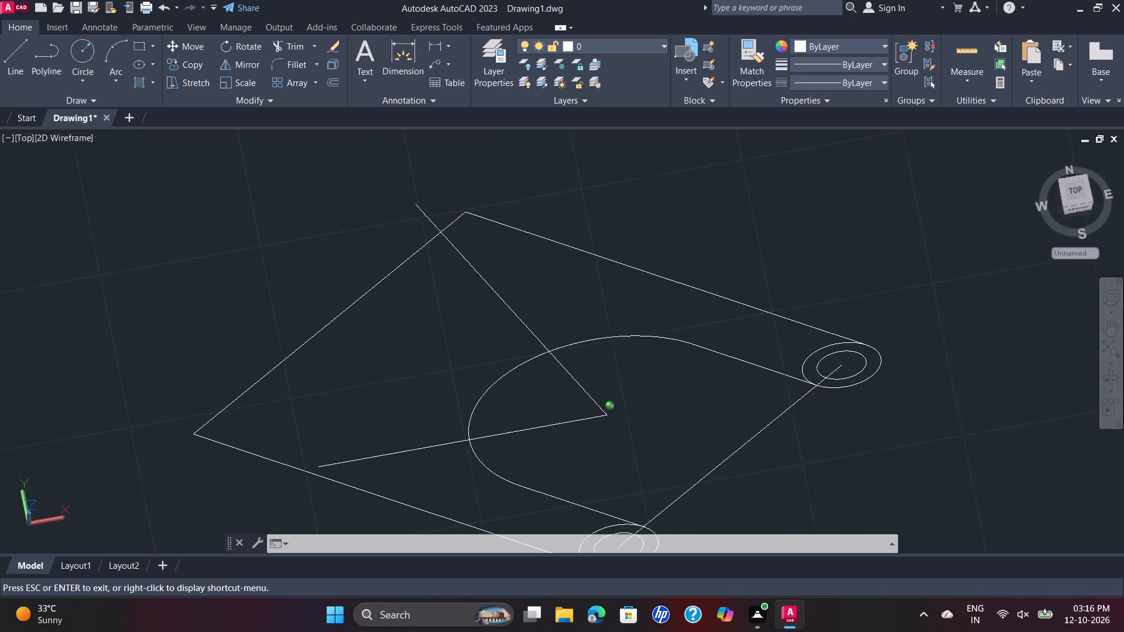
shift+middle_drag(642, 273, 678, 158)
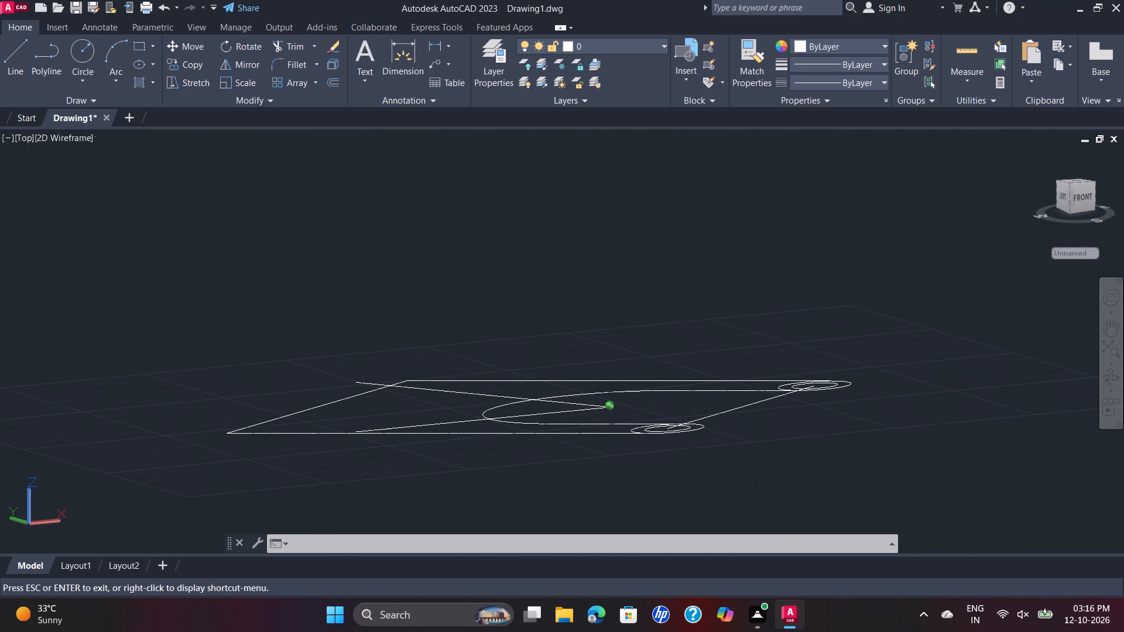
shift+middle_drag(678, 158, 680, 150)
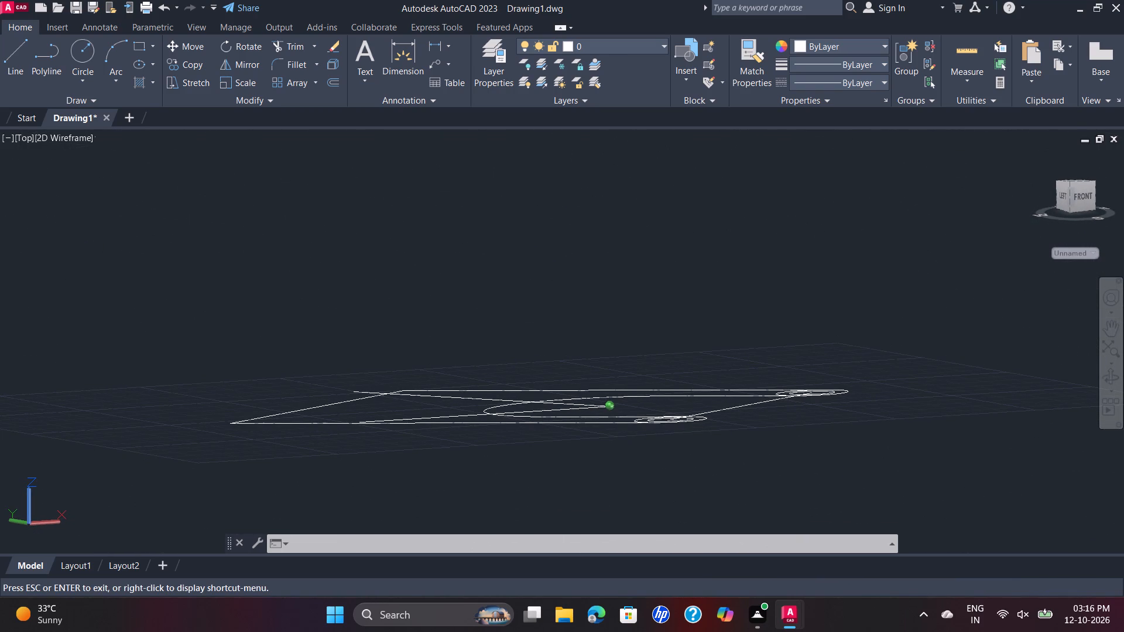
shift+middle_drag(680, 150, 455, 329)
shift+scroll(680, 150, down, 1)
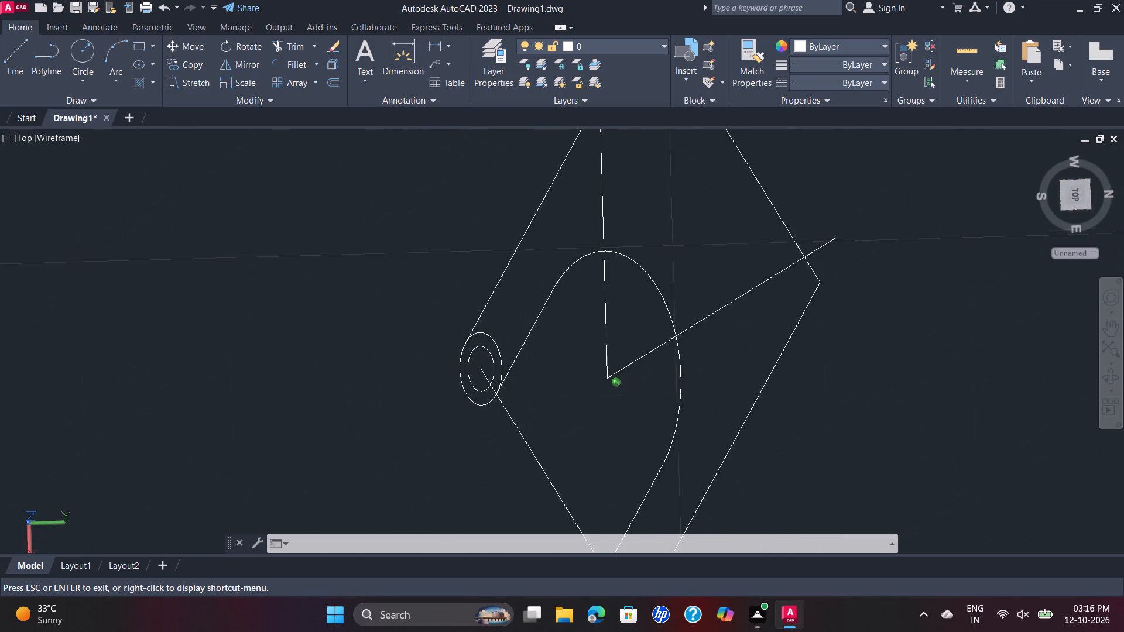
shift+middle_drag(455, 329, 524, 483)
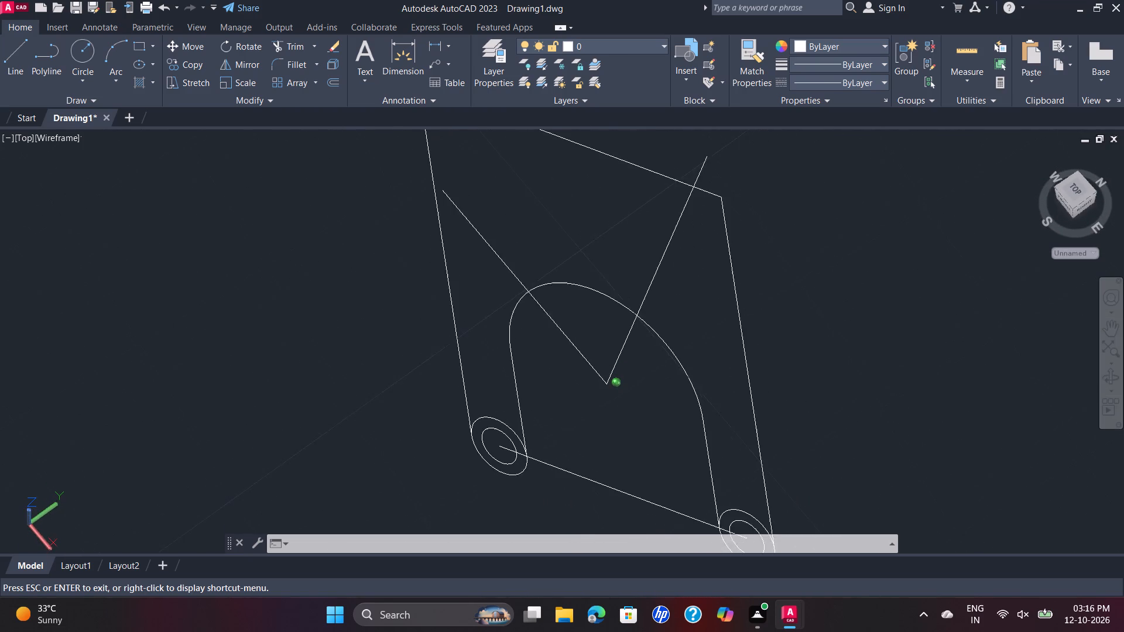
shift+middle_drag(524, 483, 537, 449)
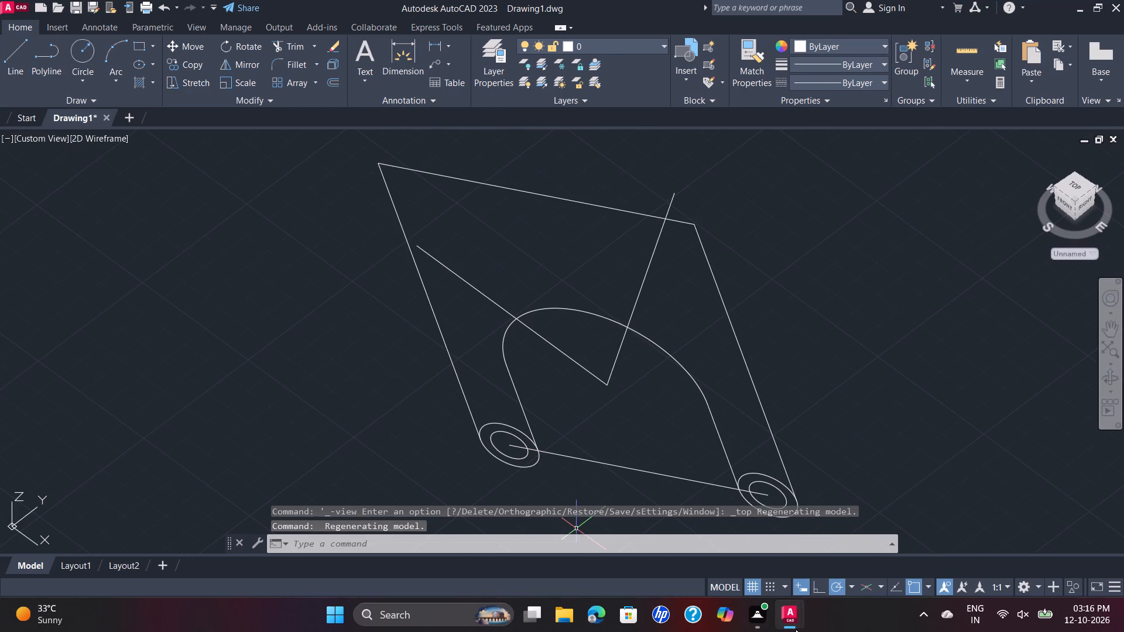
Turn isometric drafting on, restore the Top view, and set the drafting plane to isoplane Left.
click(866, 582)
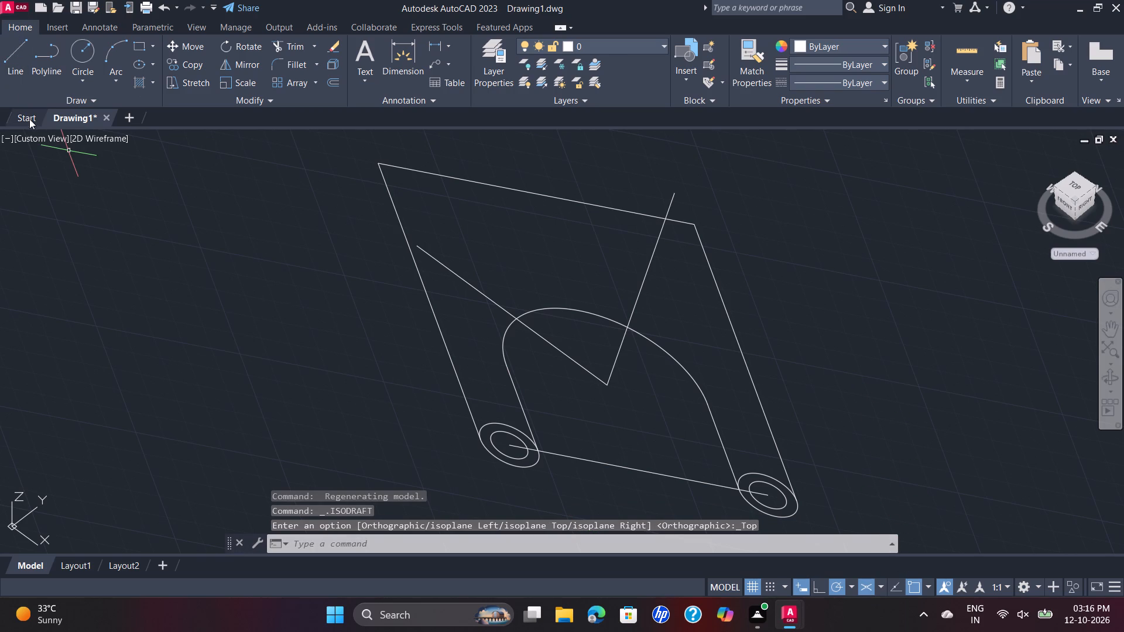
click(37, 133)
click(73, 177)
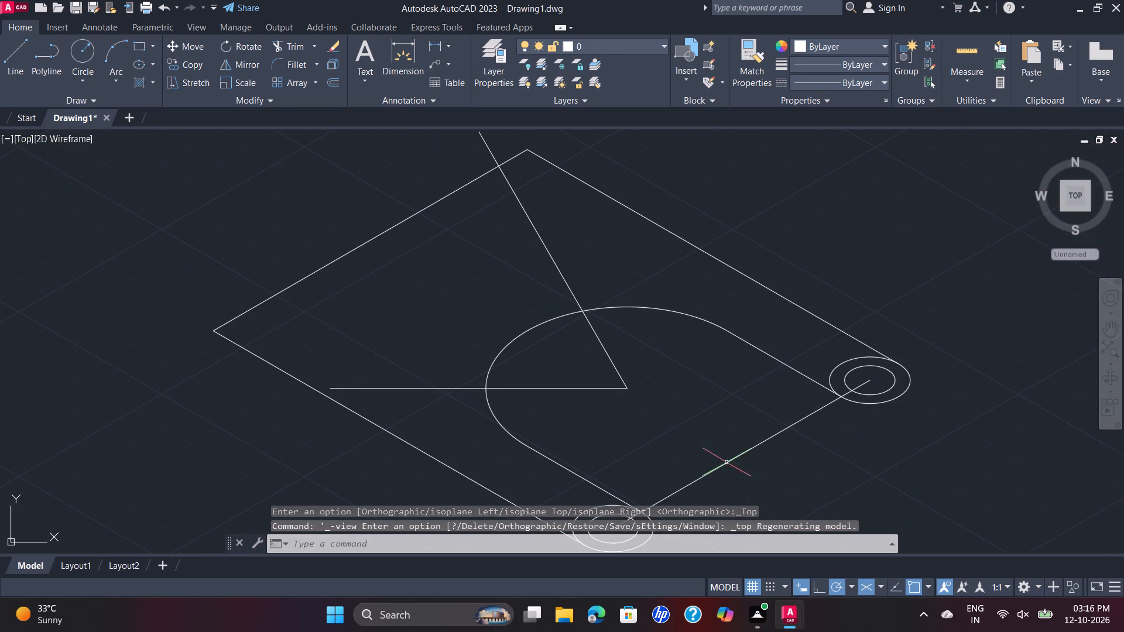
click(875, 587)
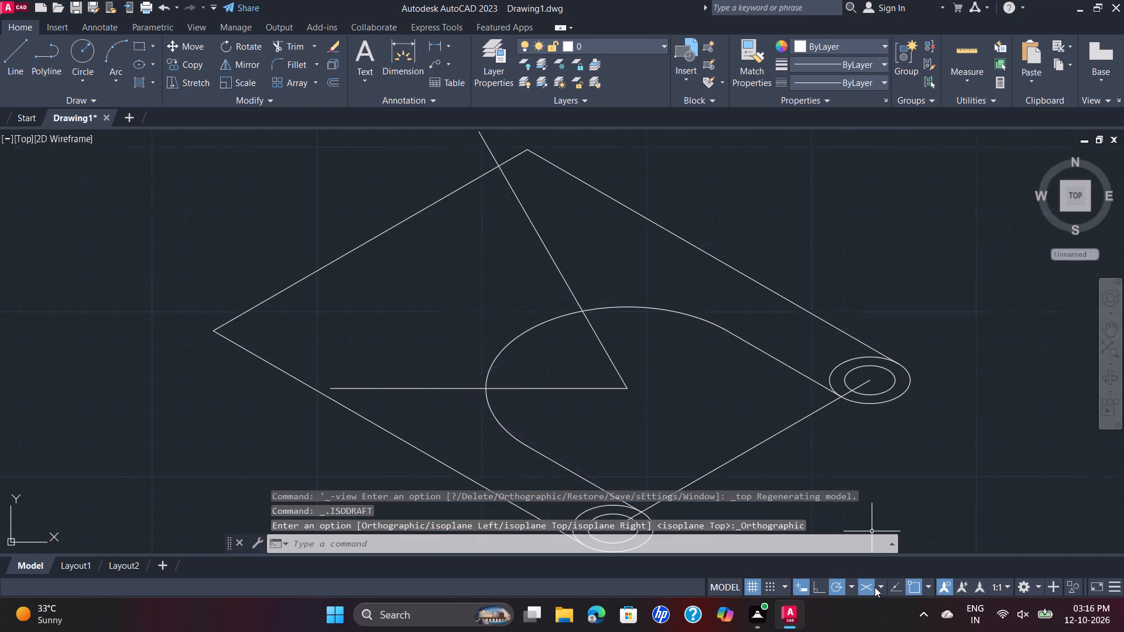
click(871, 587)
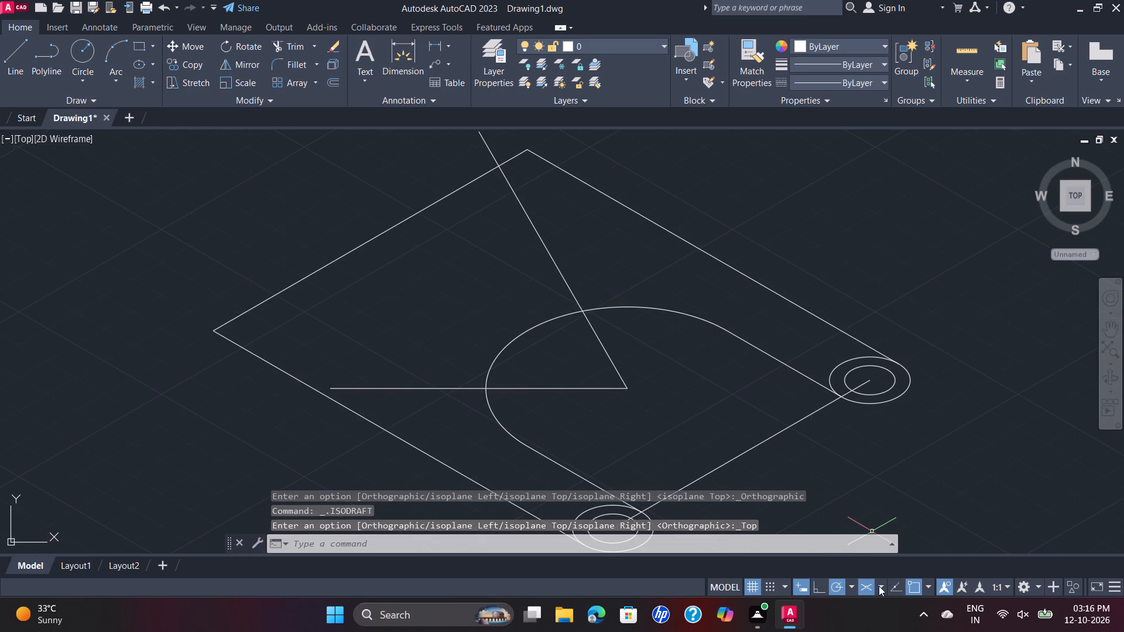
click(879, 586)
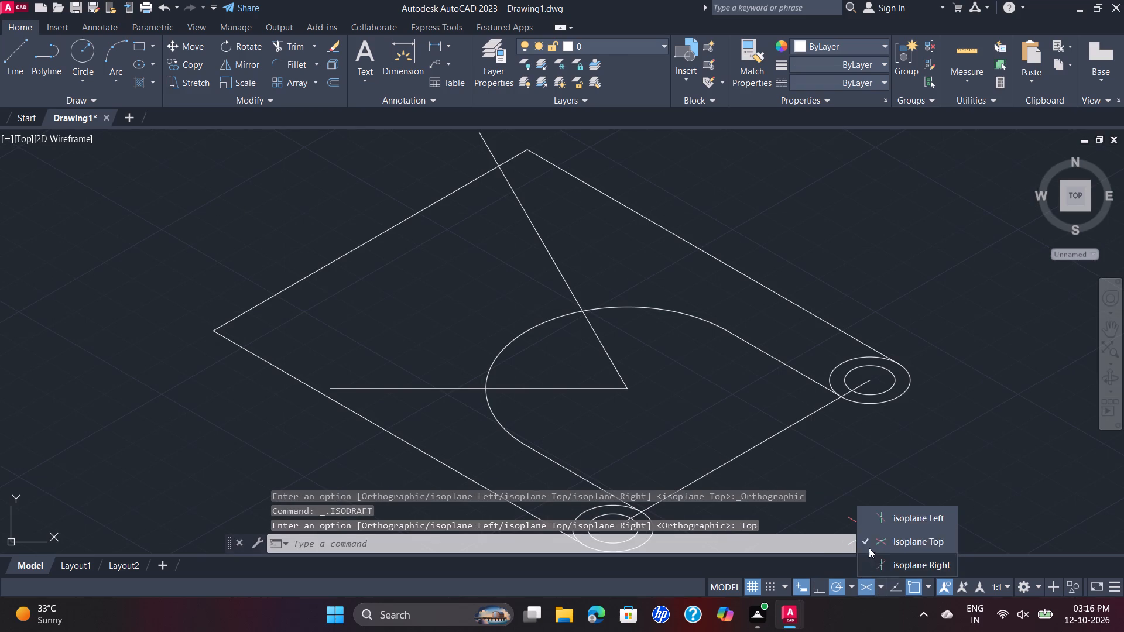
click(879, 524)
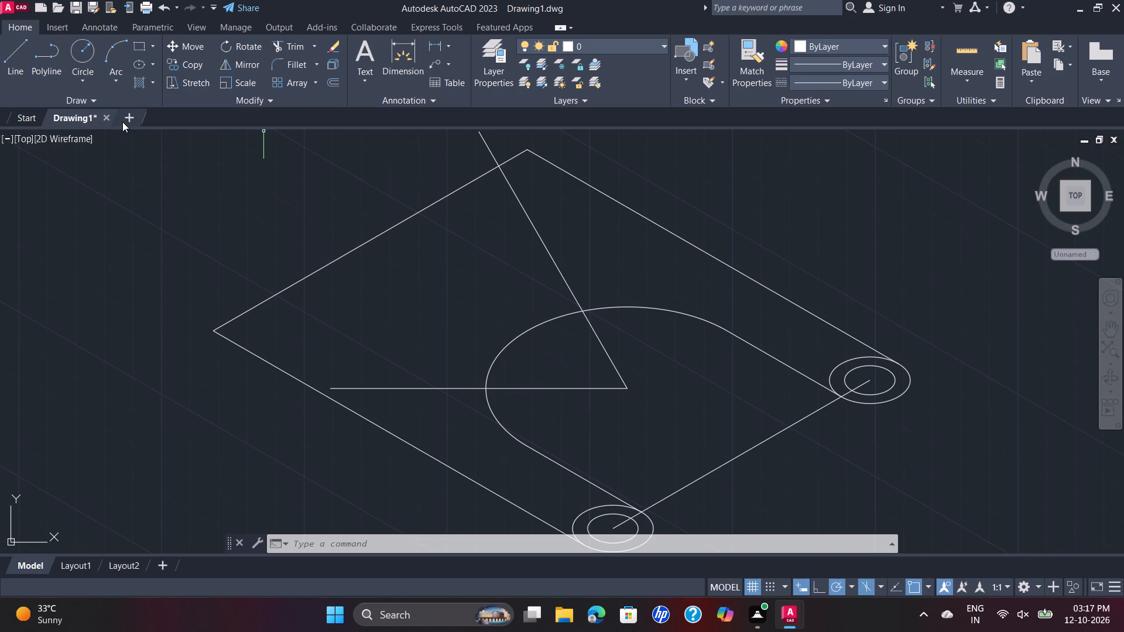
Draw a line from the construction lines' shared endpoint, parallel to the outer outline's long sides, ending beyond its far edge.
click(16, 57)
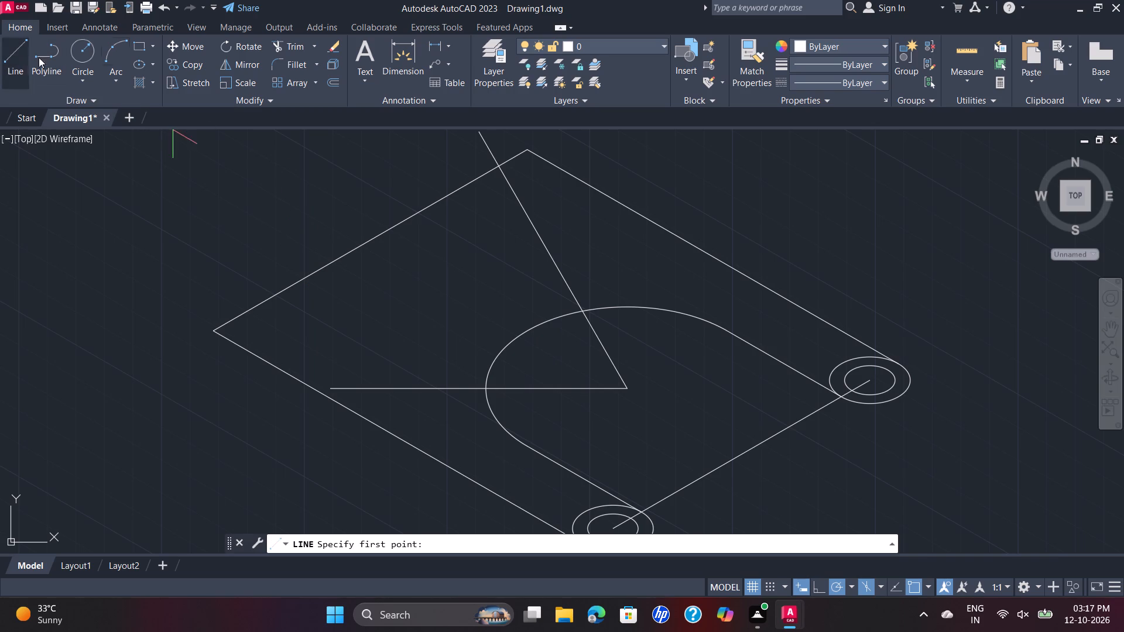
click(625, 386)
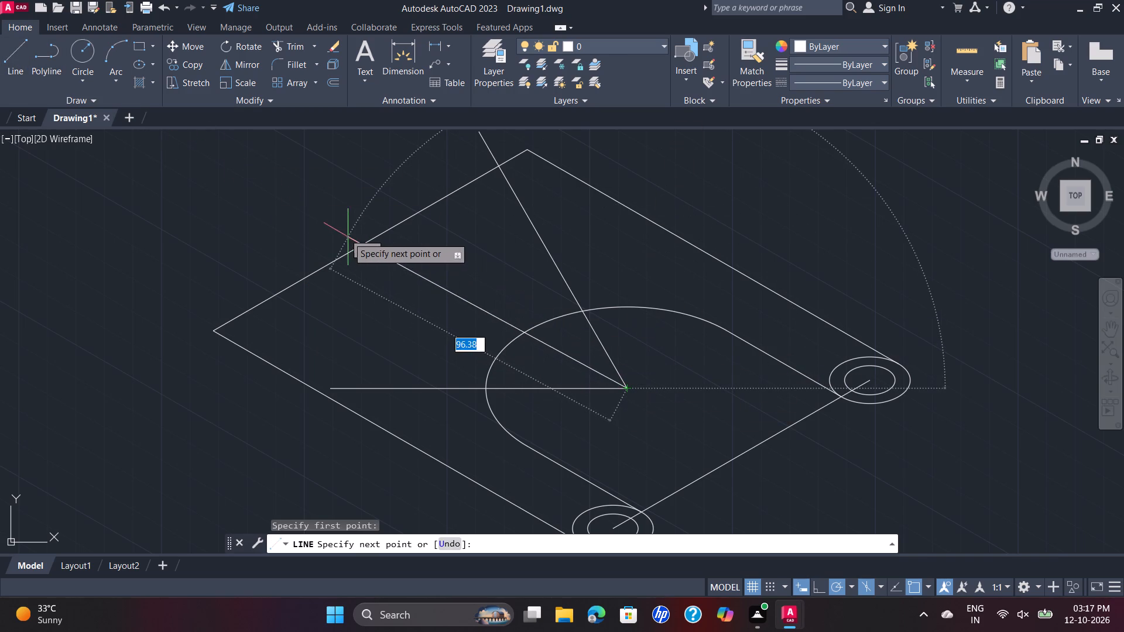
click(332, 209)
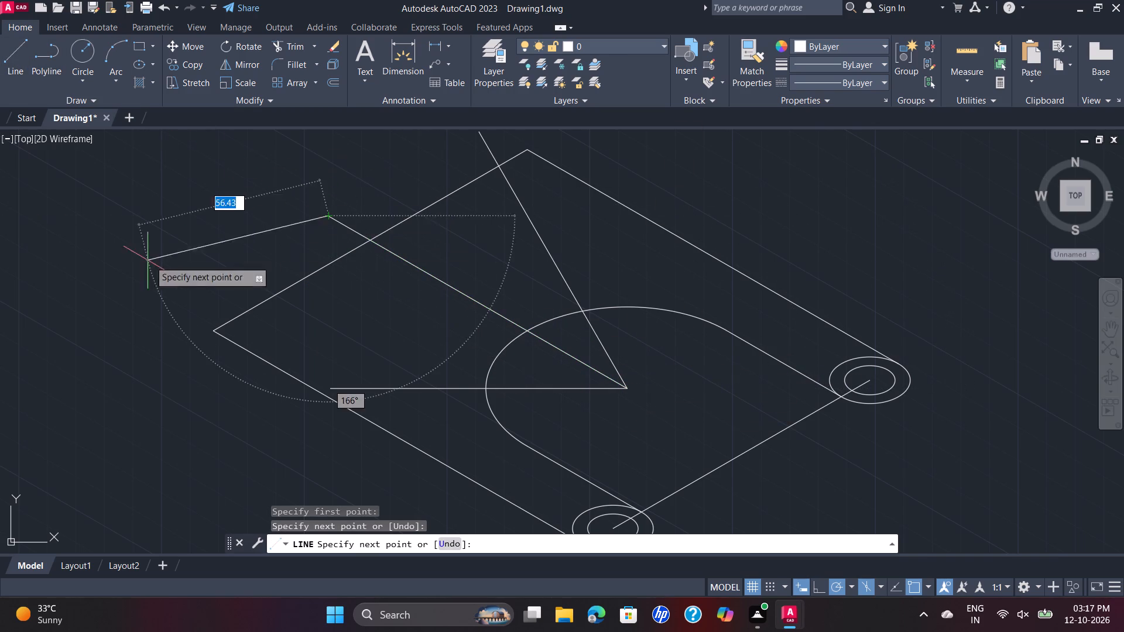
key(Escape)
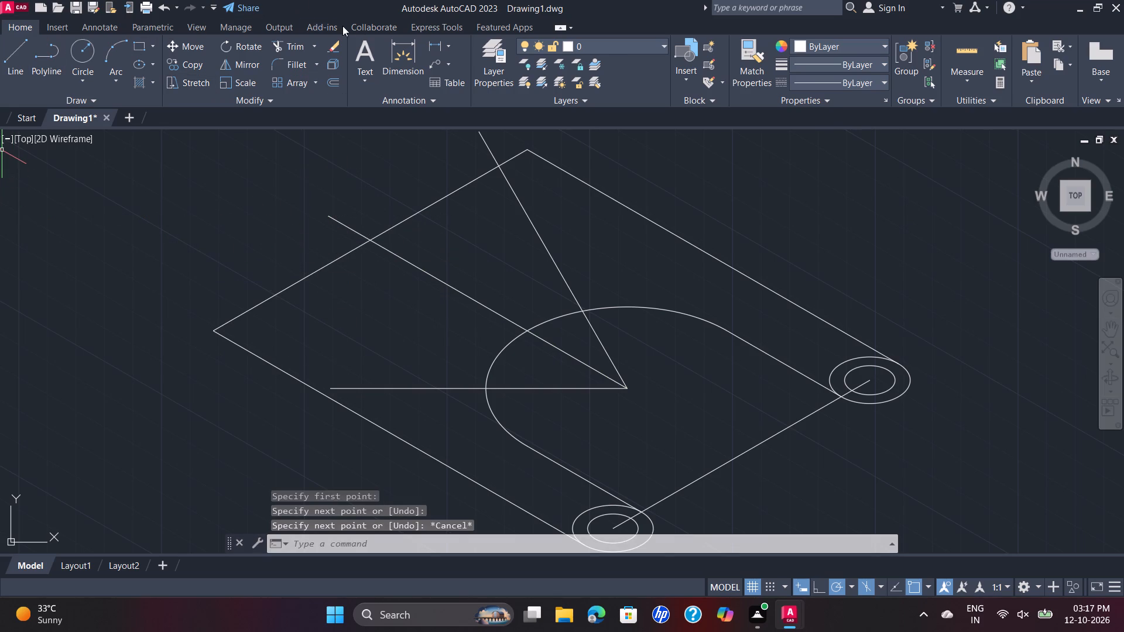
Measure the angles between each pair of the three construction lines with angular dimension previews, without placing any dimension.
click(447, 43)
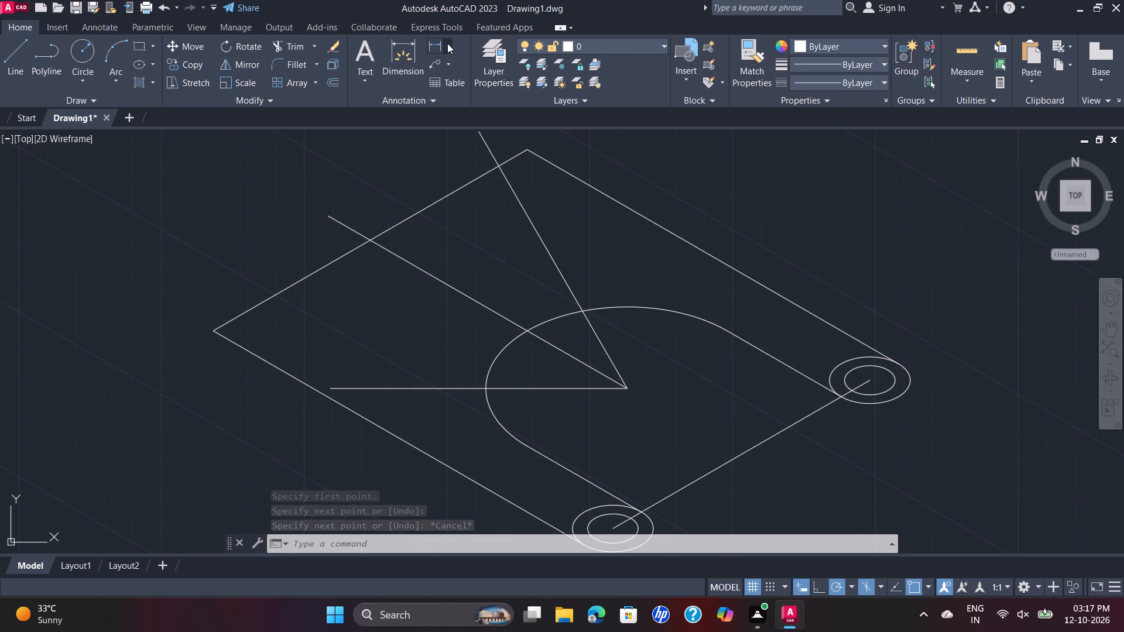
click(456, 130)
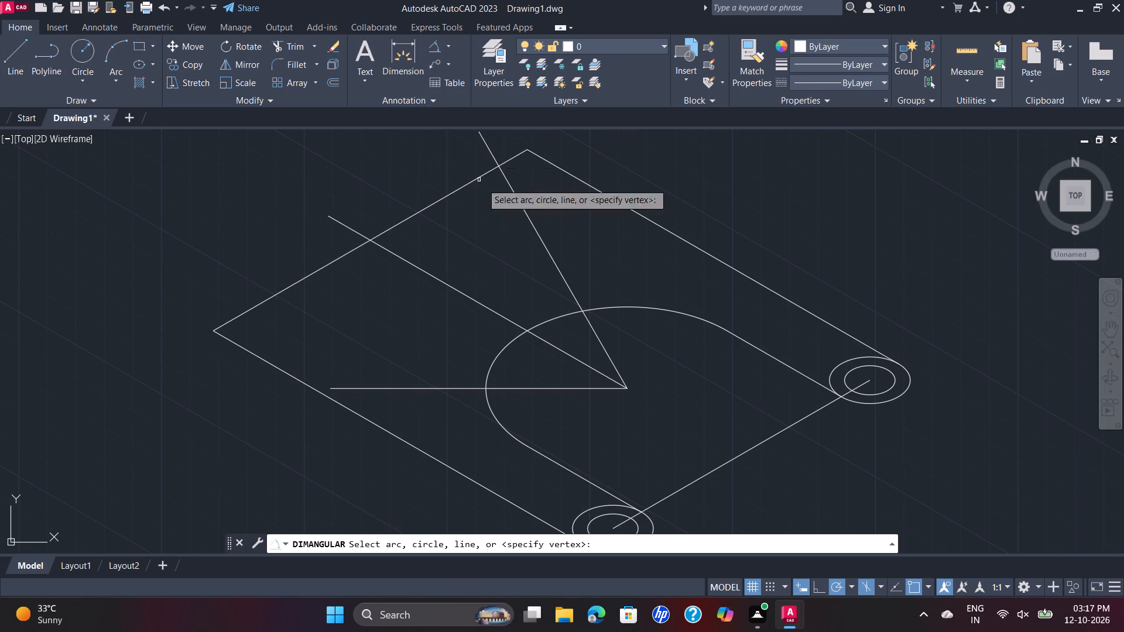
click(599, 337)
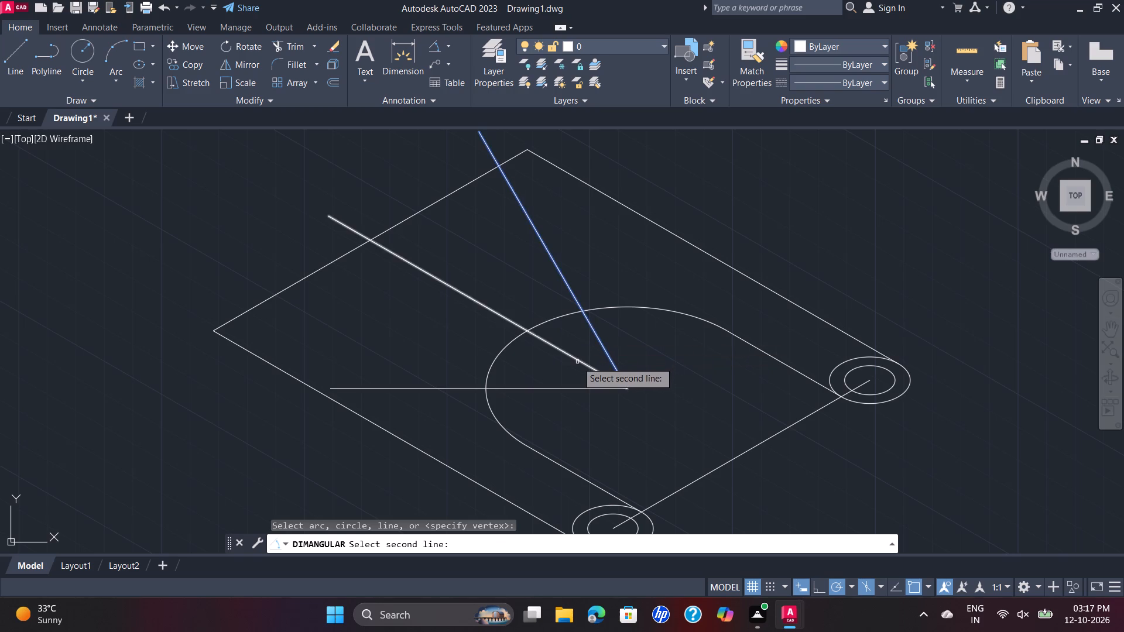
click(577, 362)
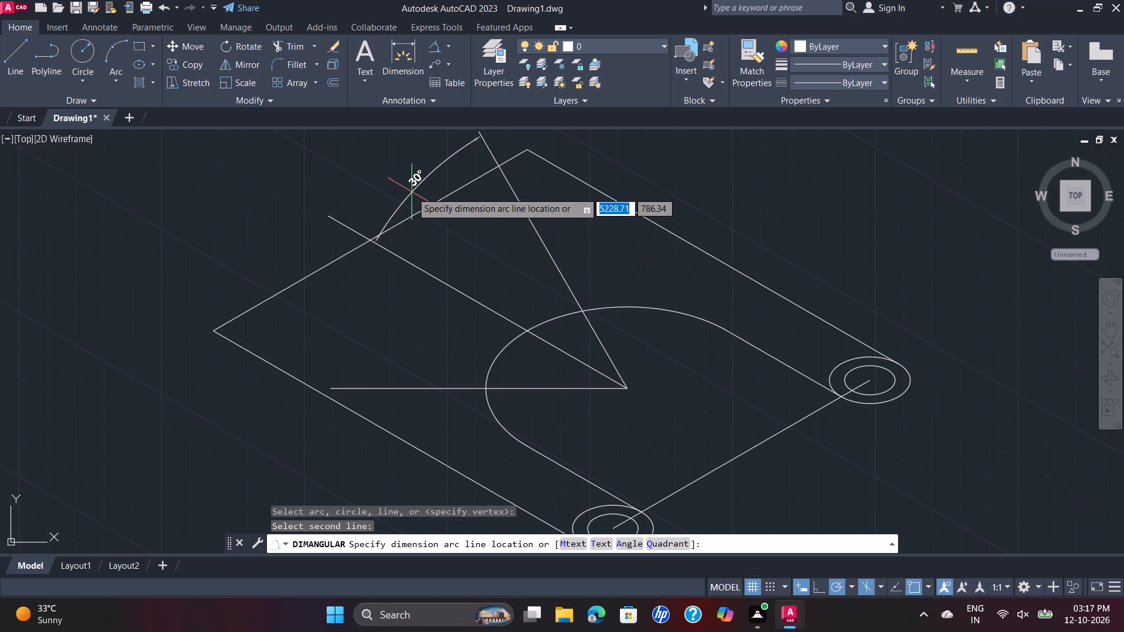
key(Escape)
key(space)
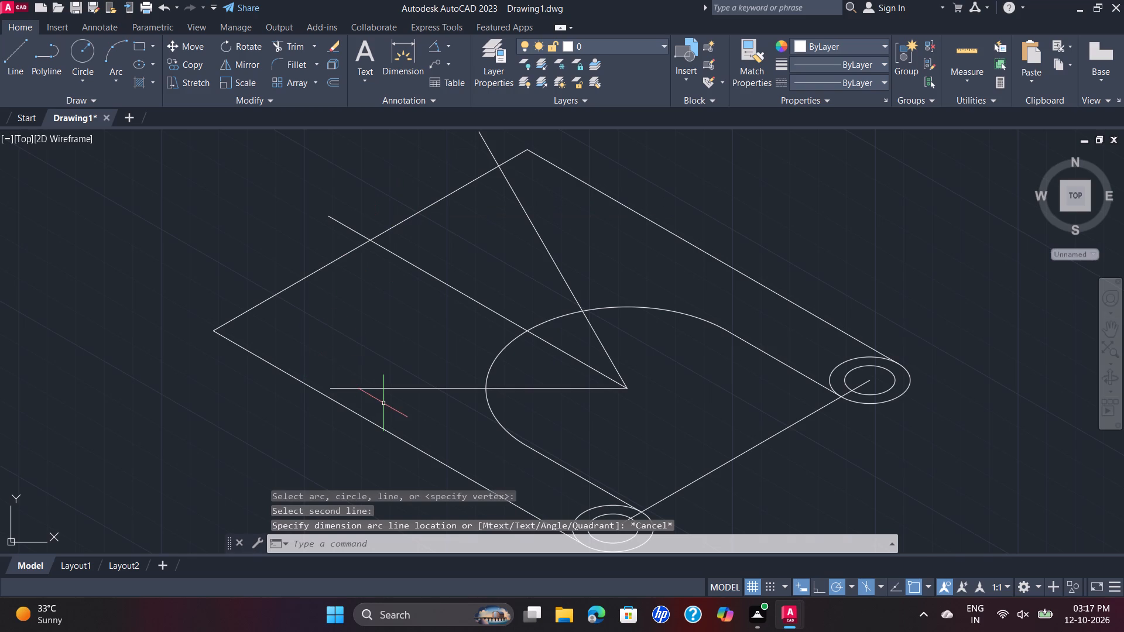
click(588, 369)
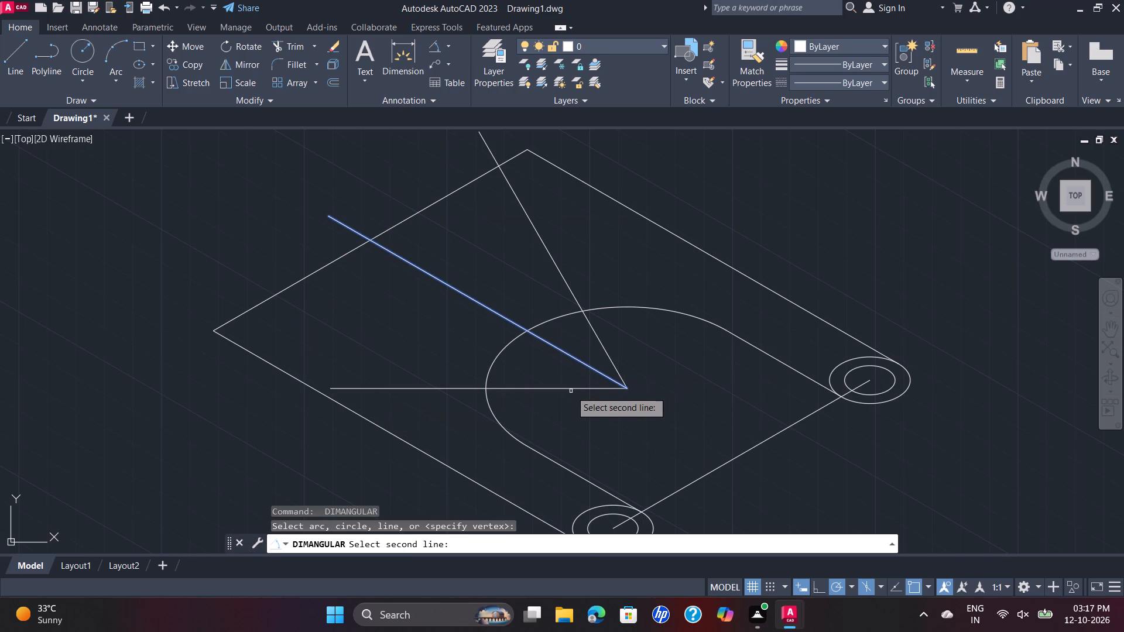
click(555, 389)
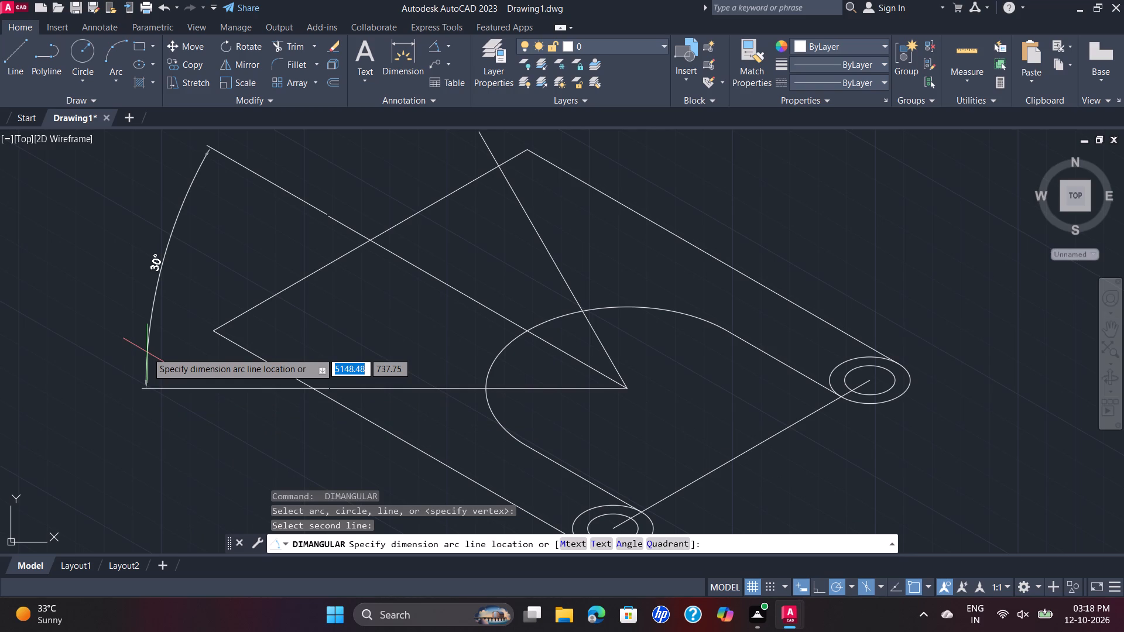
key(Escape)
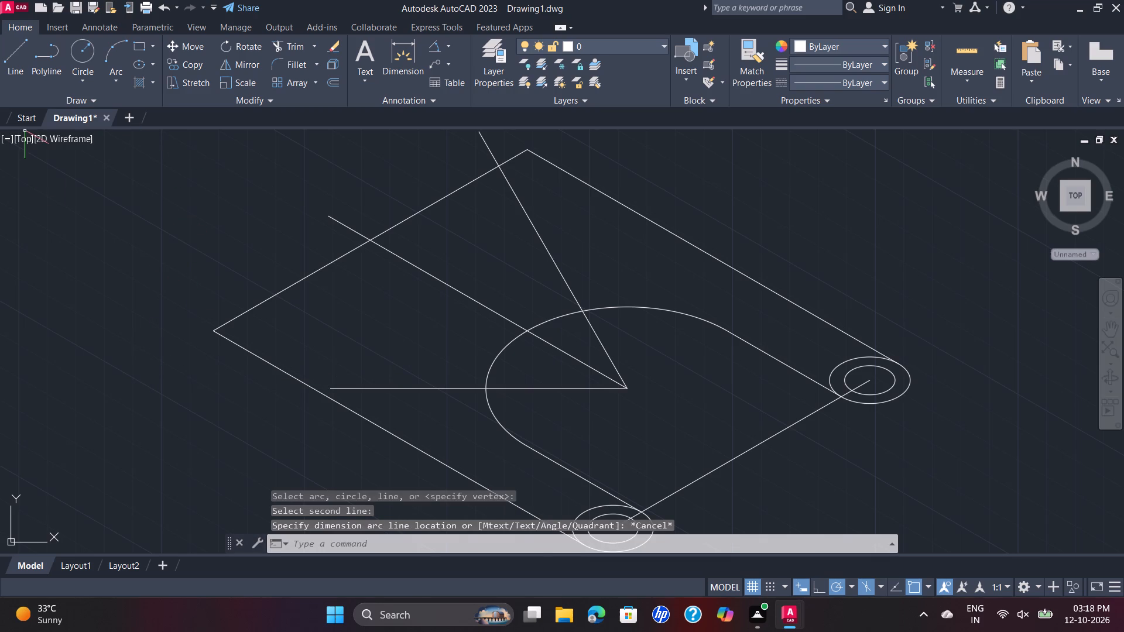
key(space)
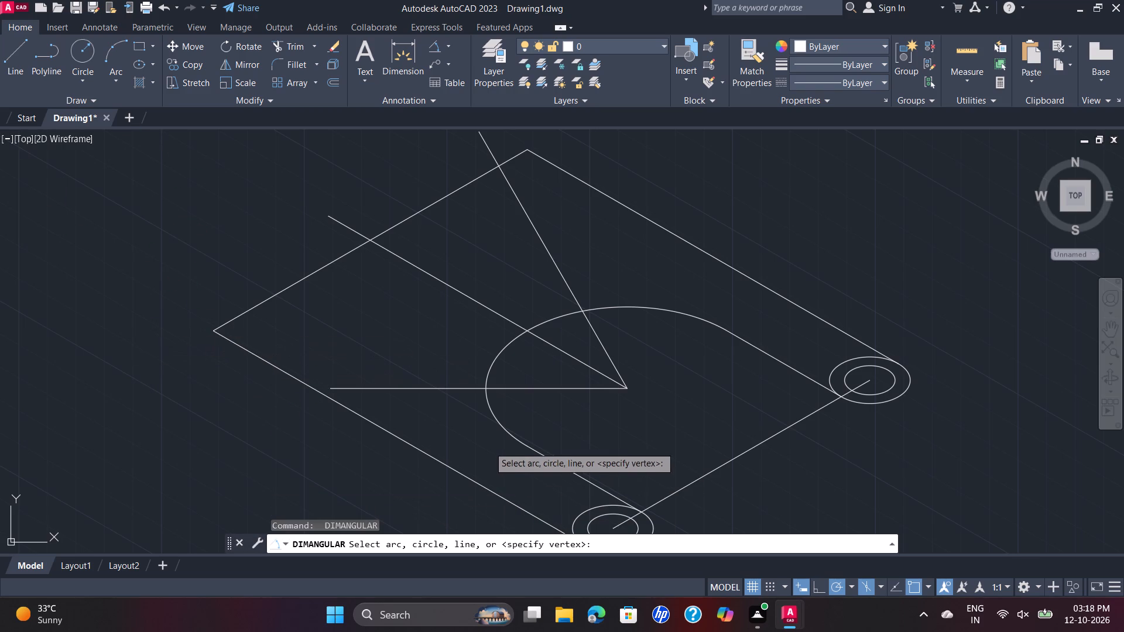
click(512, 390)
click(600, 342)
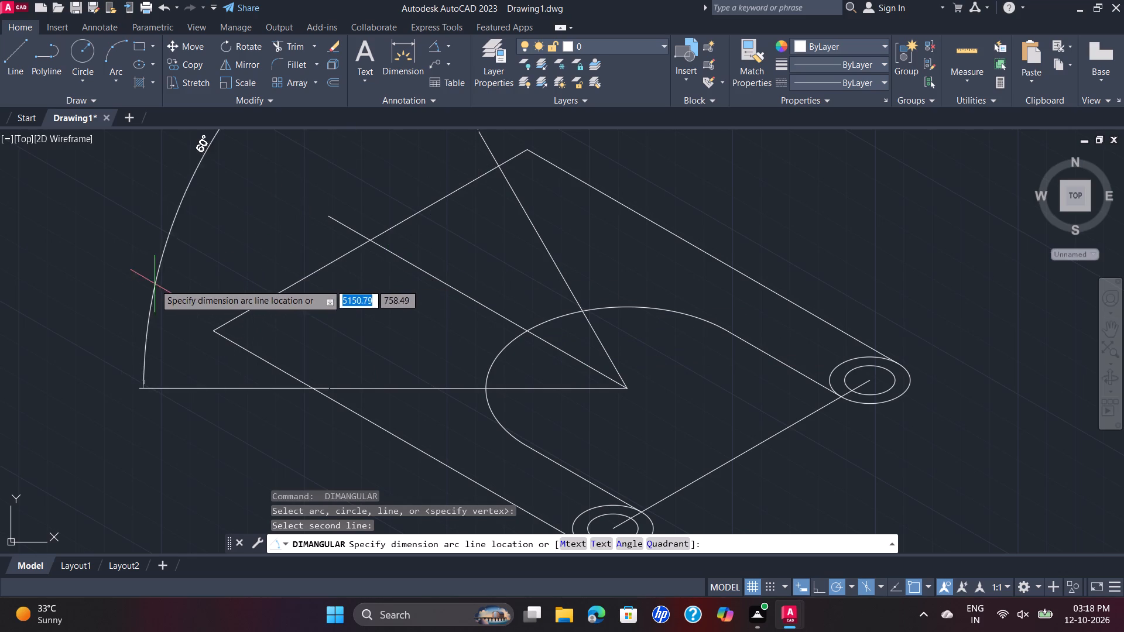
key(Escape)
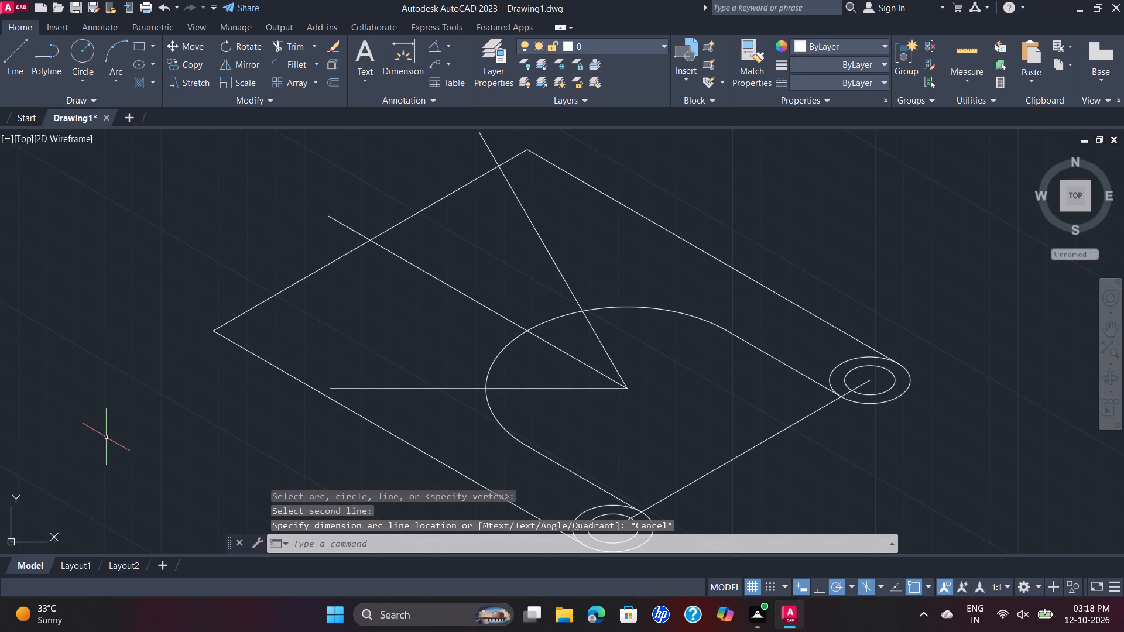
Check distances from the construction lines' shared endpoint along the horizontal and the steep line with dimension previews, placing none.
click(407, 62)
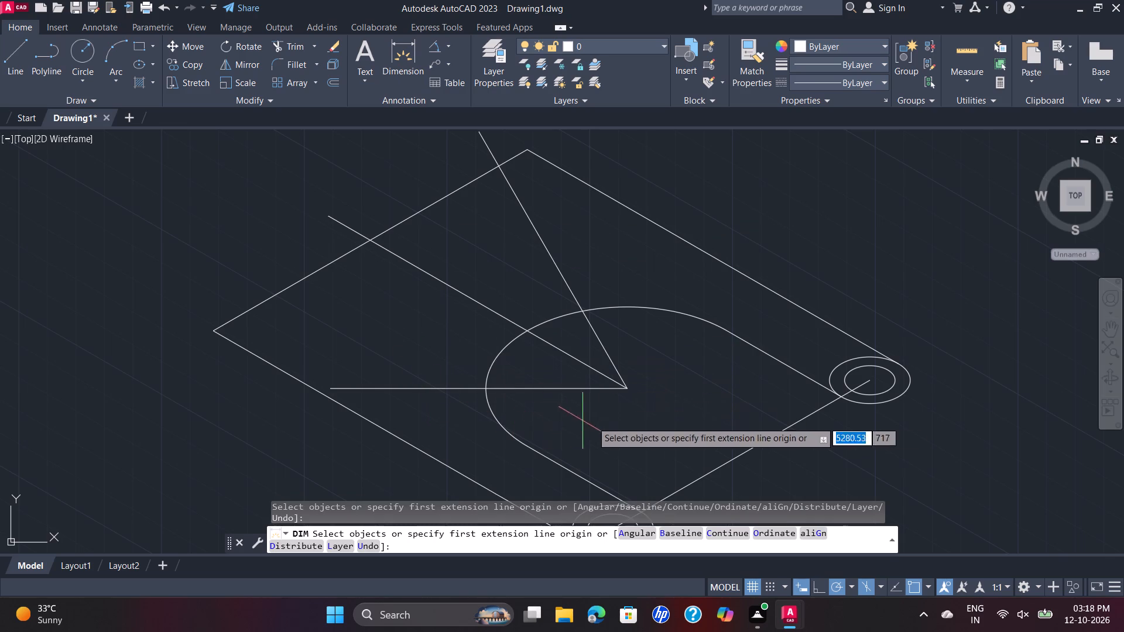
click(626, 391)
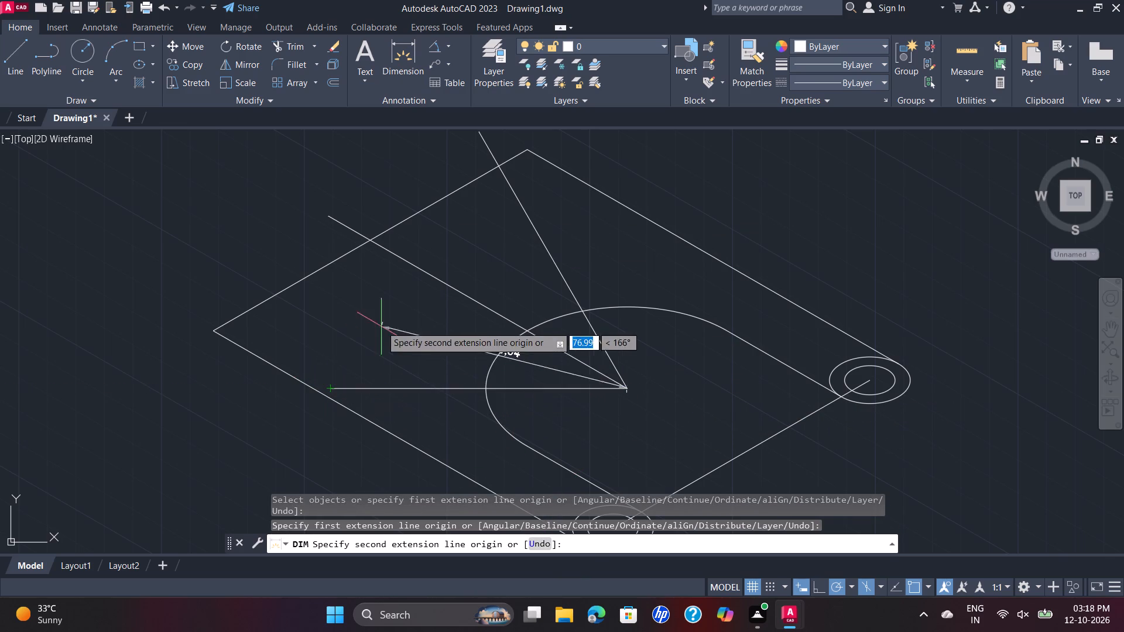
key(Escape)
key(space)
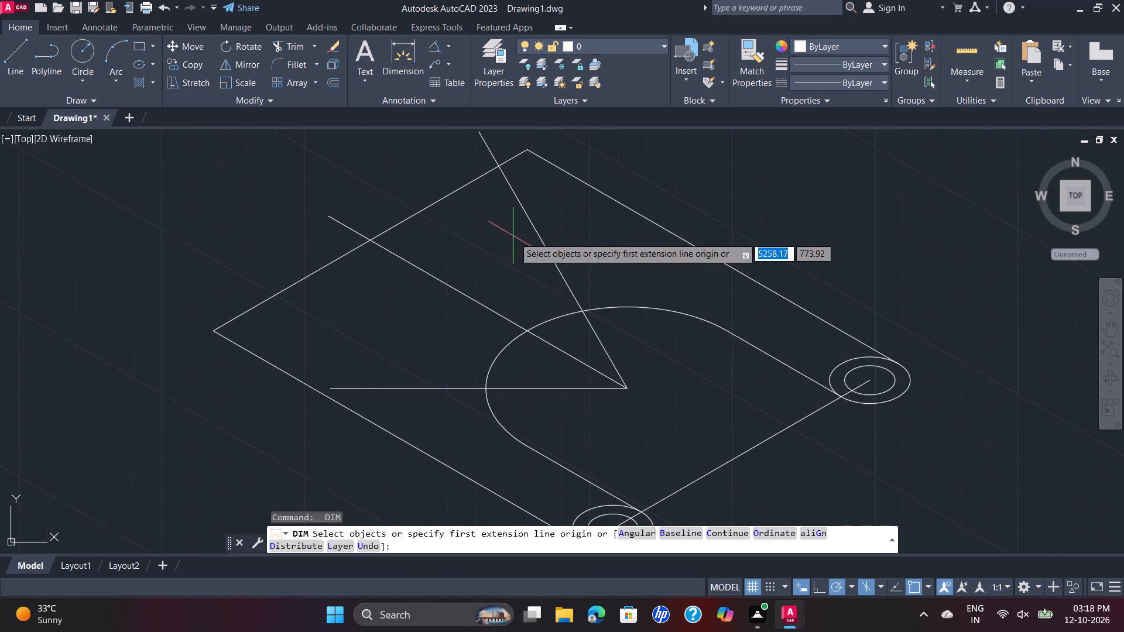
click(628, 389)
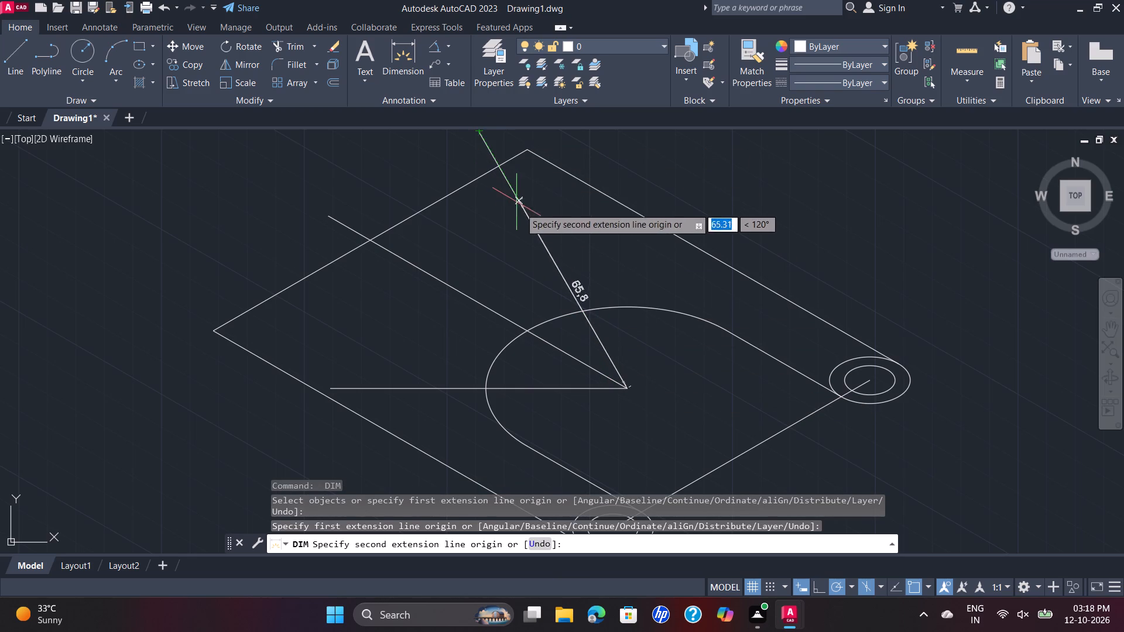
key(Escape)
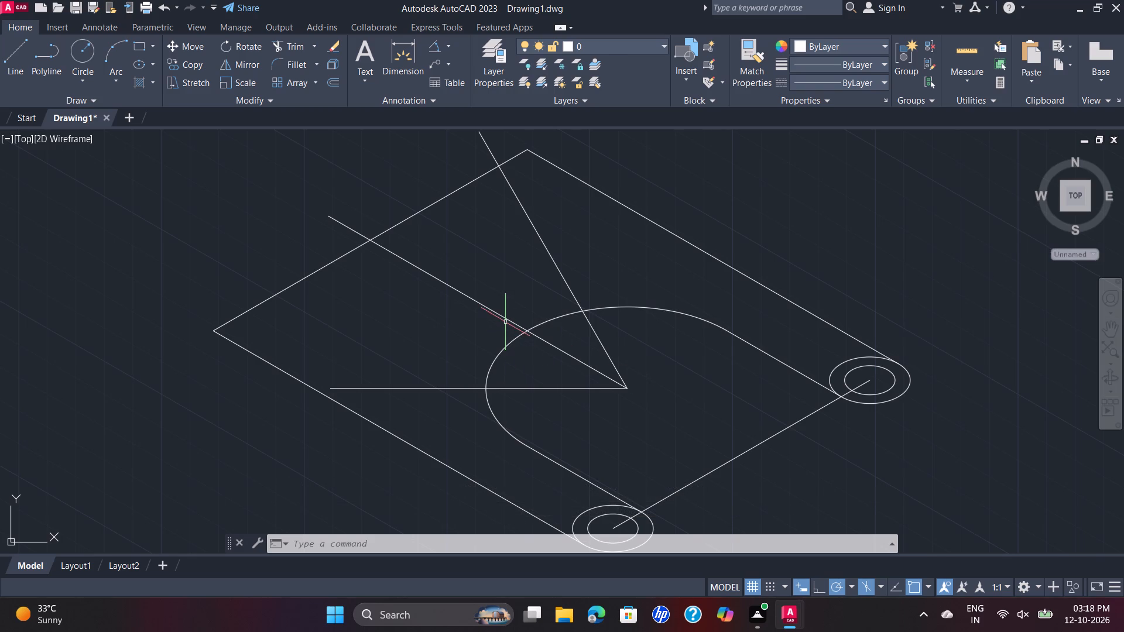
Replace the middle construction line with a 90-unit line at 150° from the construction lines' shared endpoint.
click(527, 329)
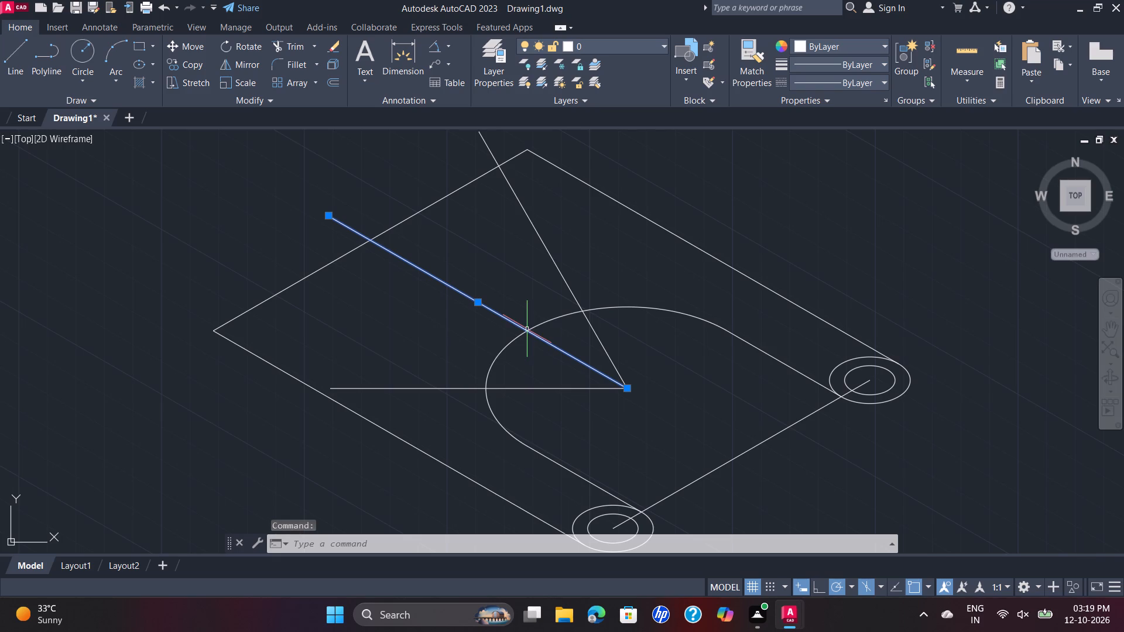
key(Delete)
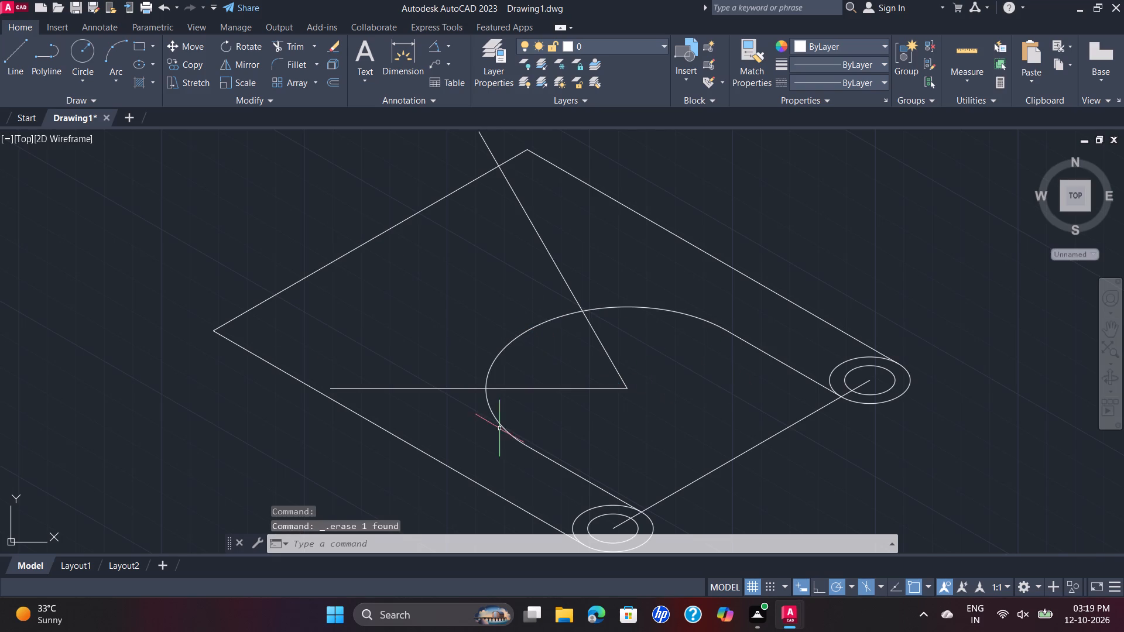
click(12, 59)
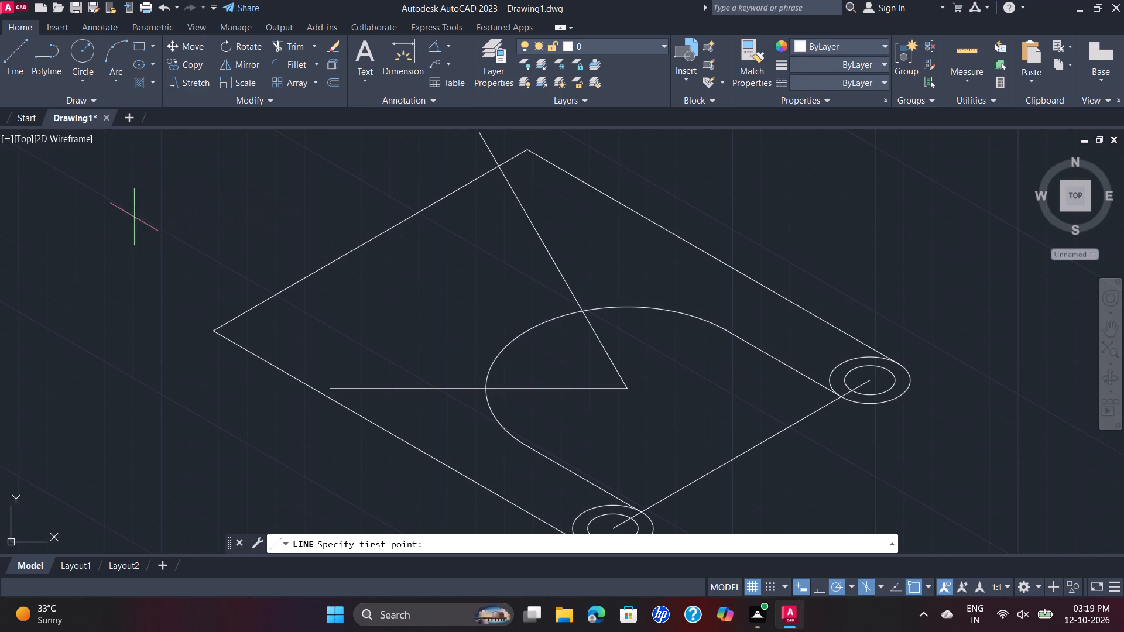
click(629, 386)
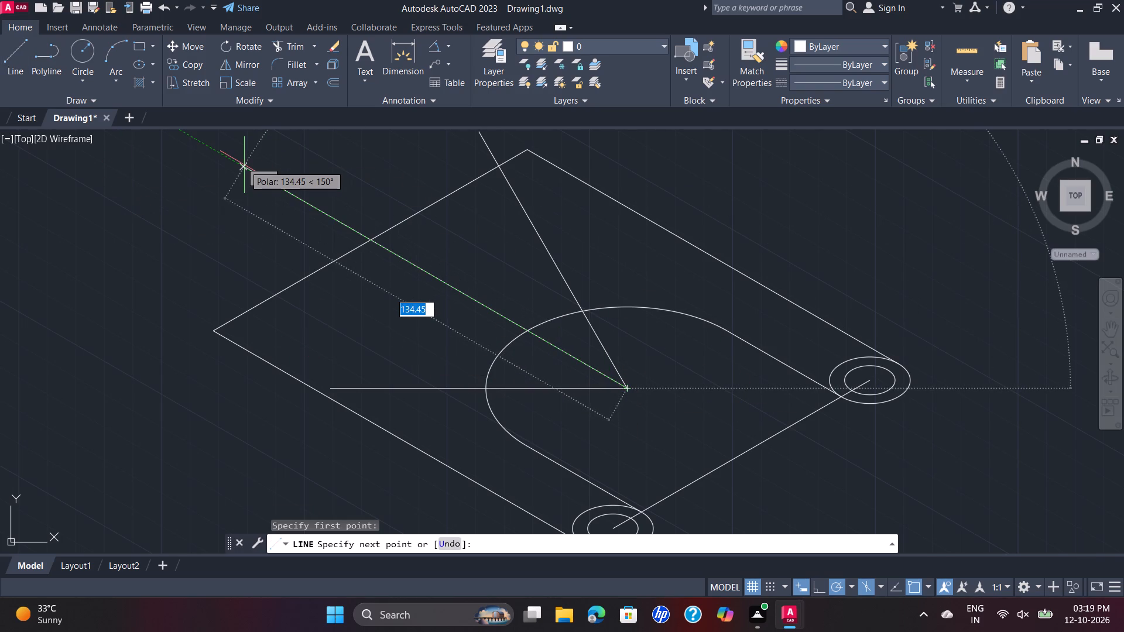
text(90)
key(Return)
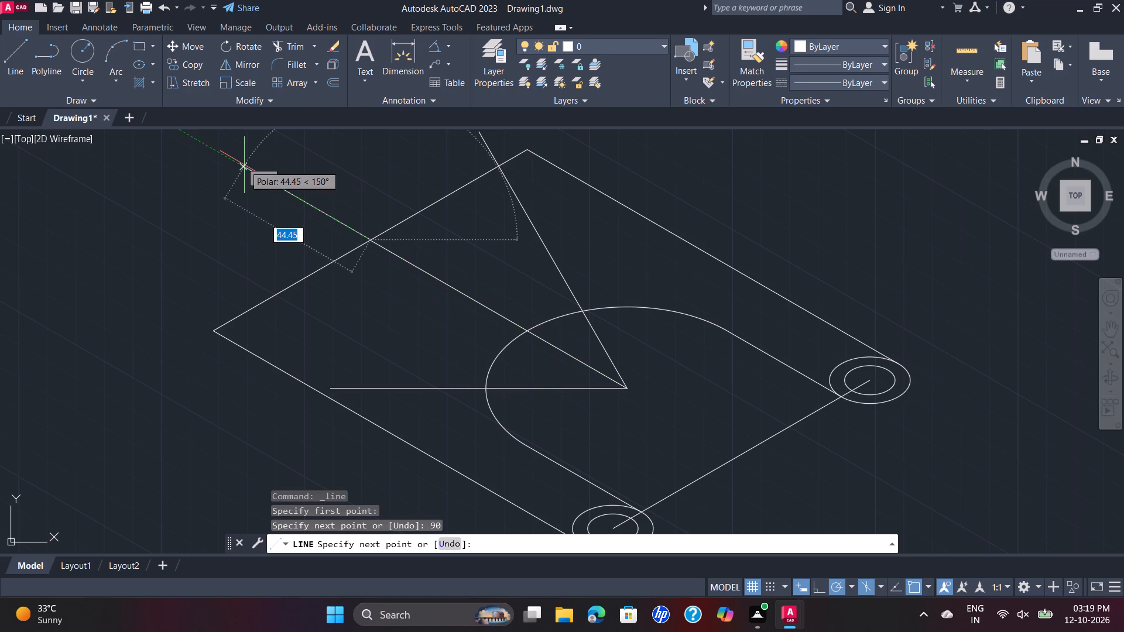
key(Escape)
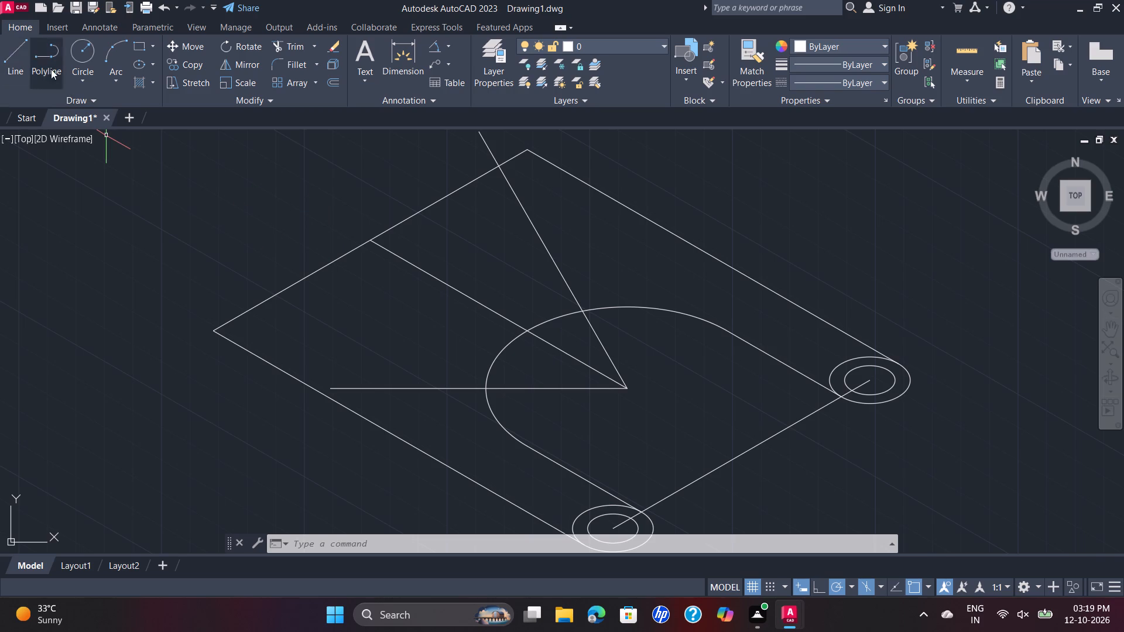
Switch the drafting plane to isoplane Top.
click(84, 56)
click(336, 389)
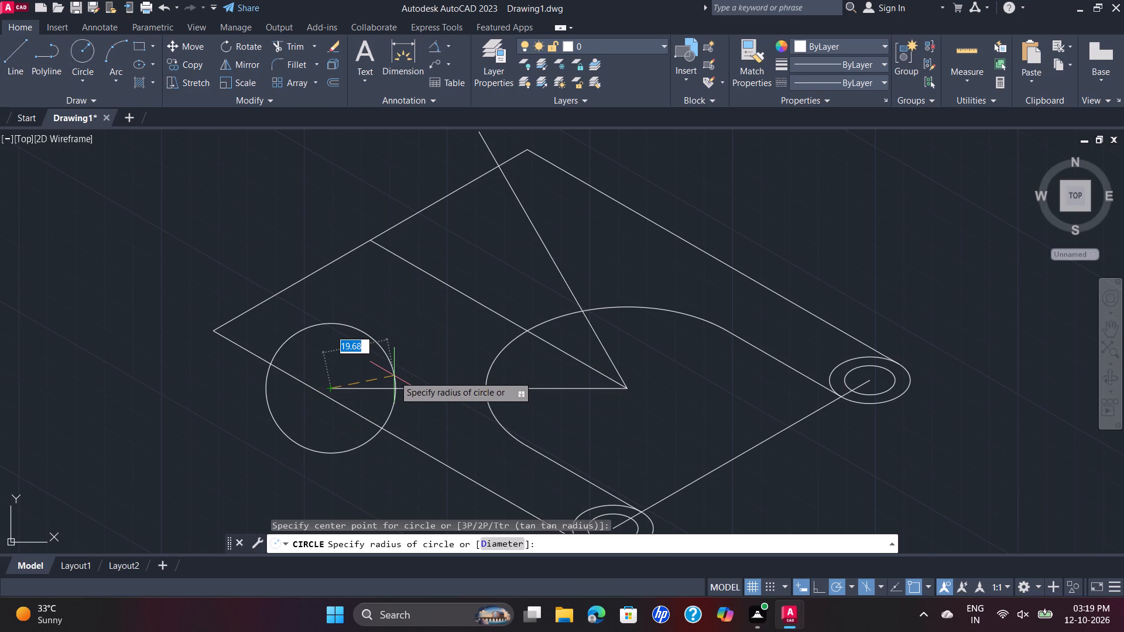
key(F5)
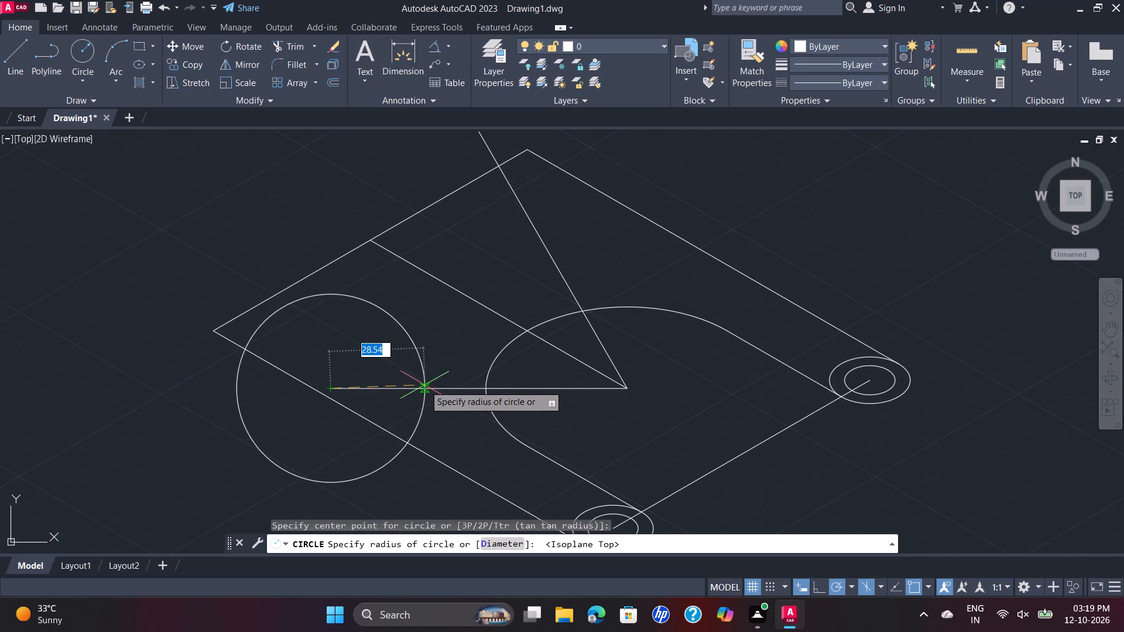
key(Escape)
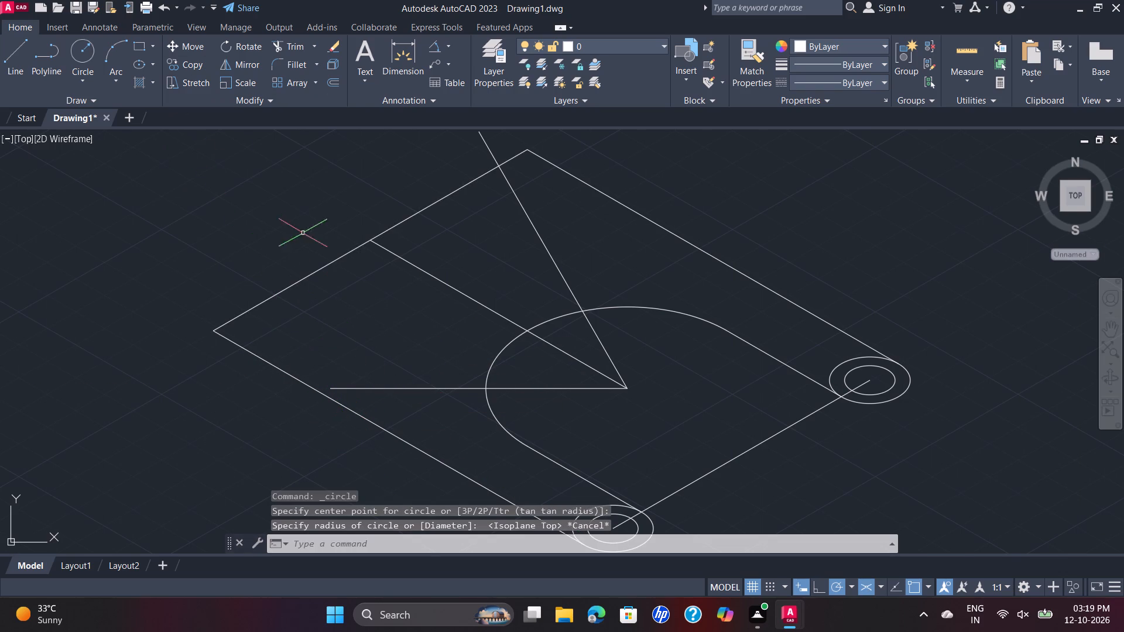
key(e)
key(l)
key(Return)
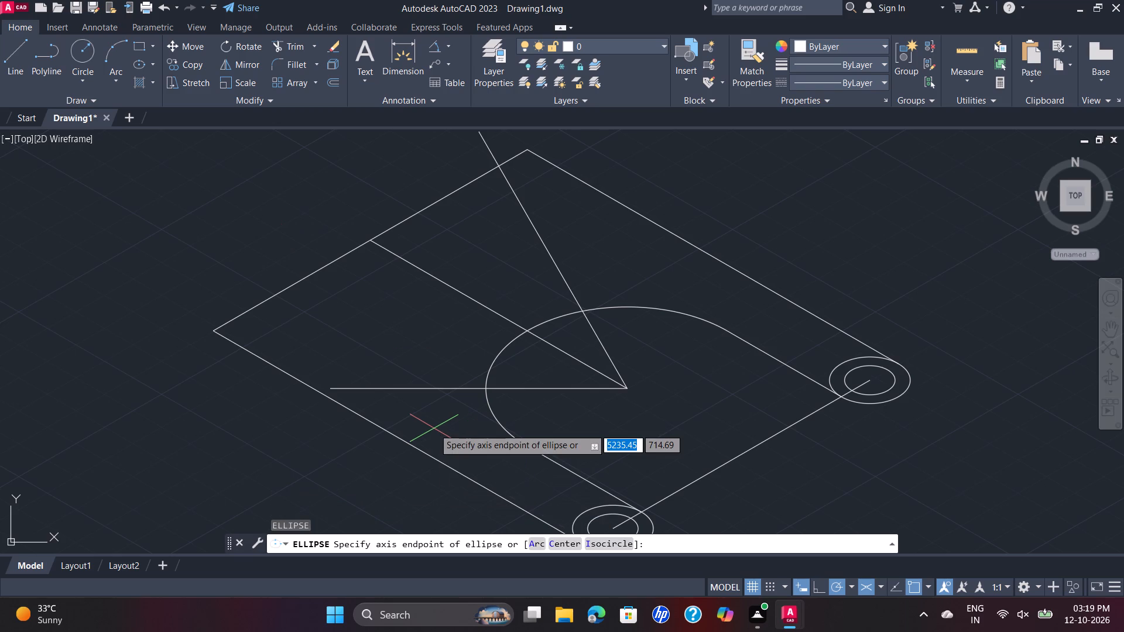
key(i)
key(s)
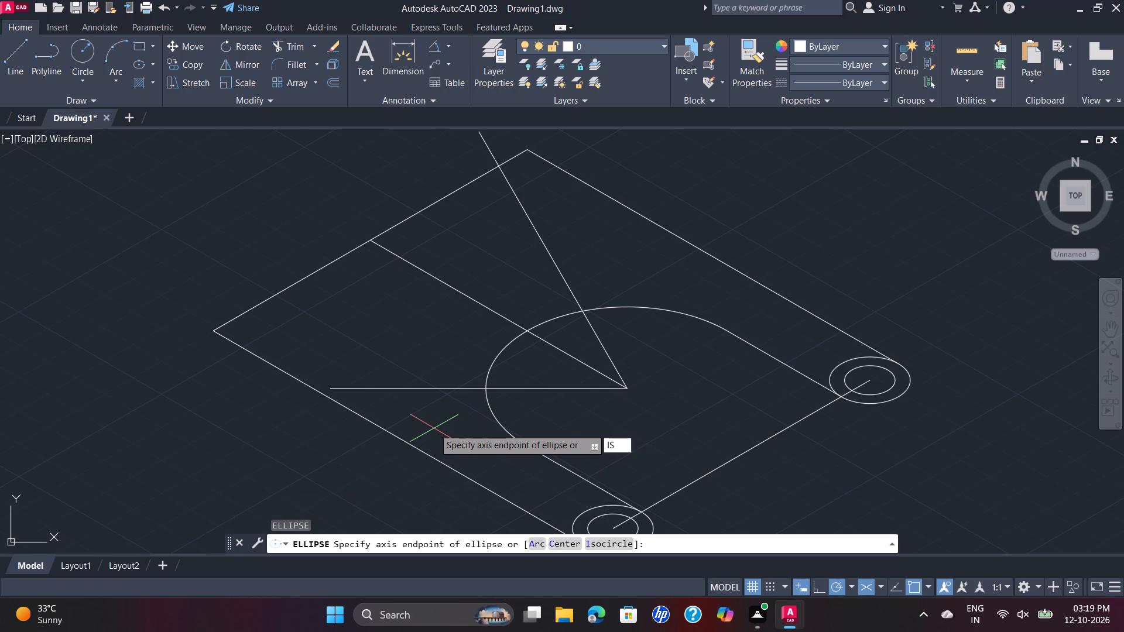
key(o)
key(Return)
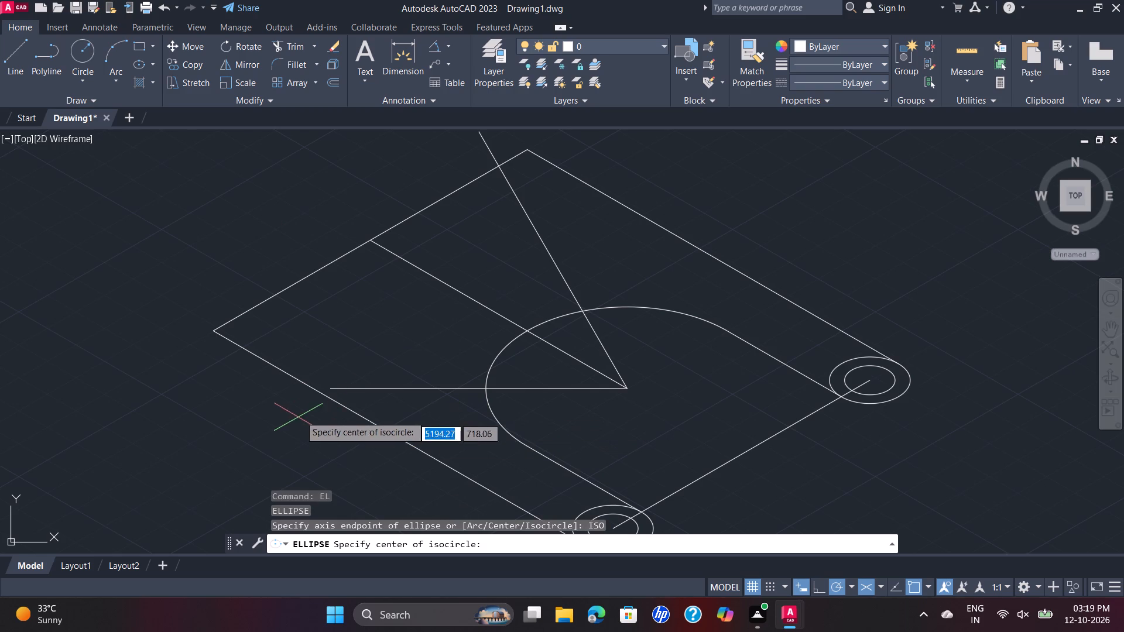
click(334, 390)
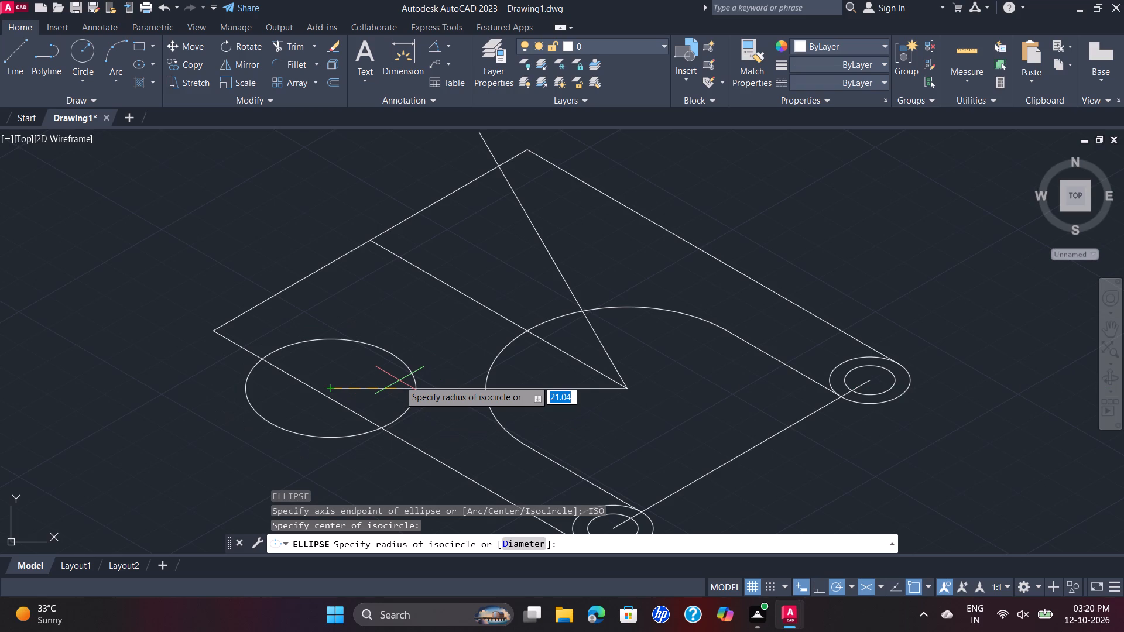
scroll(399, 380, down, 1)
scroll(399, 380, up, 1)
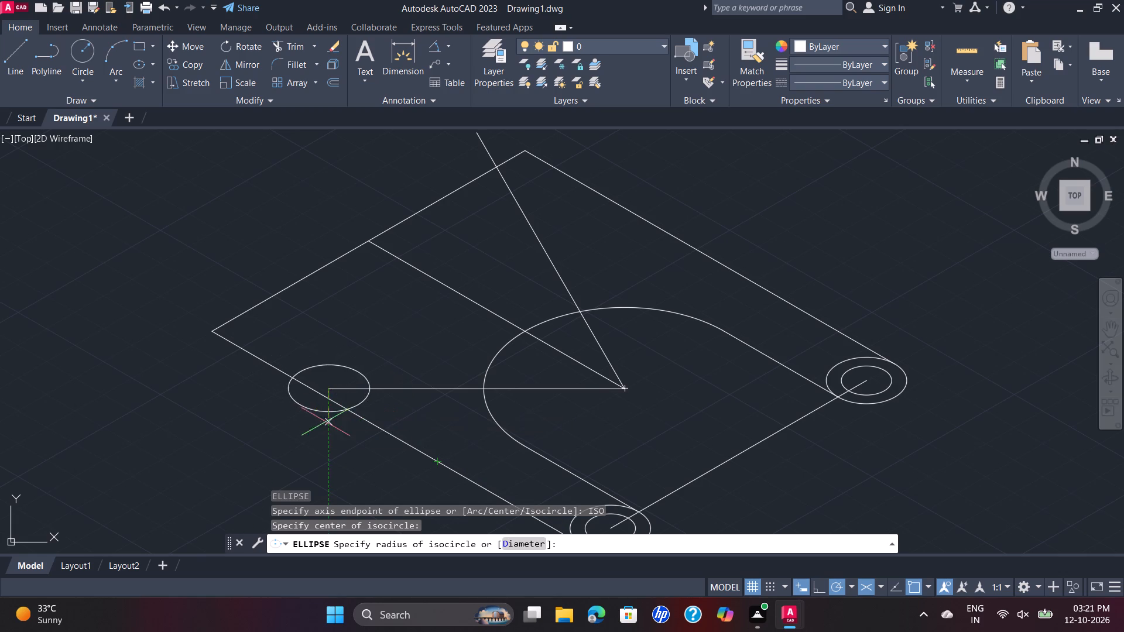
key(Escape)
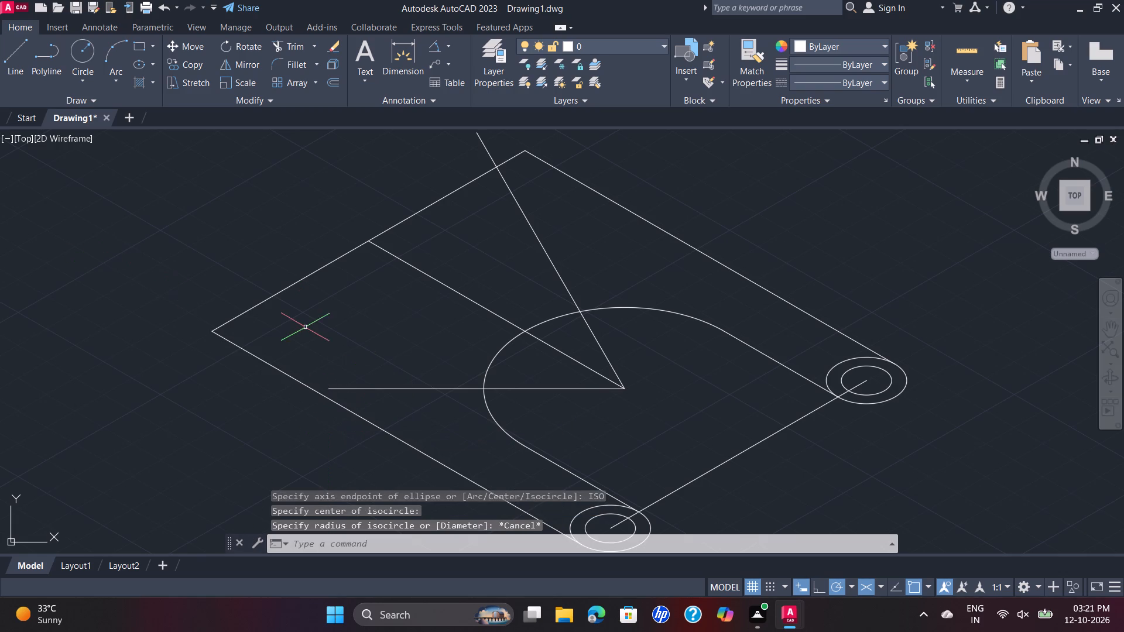
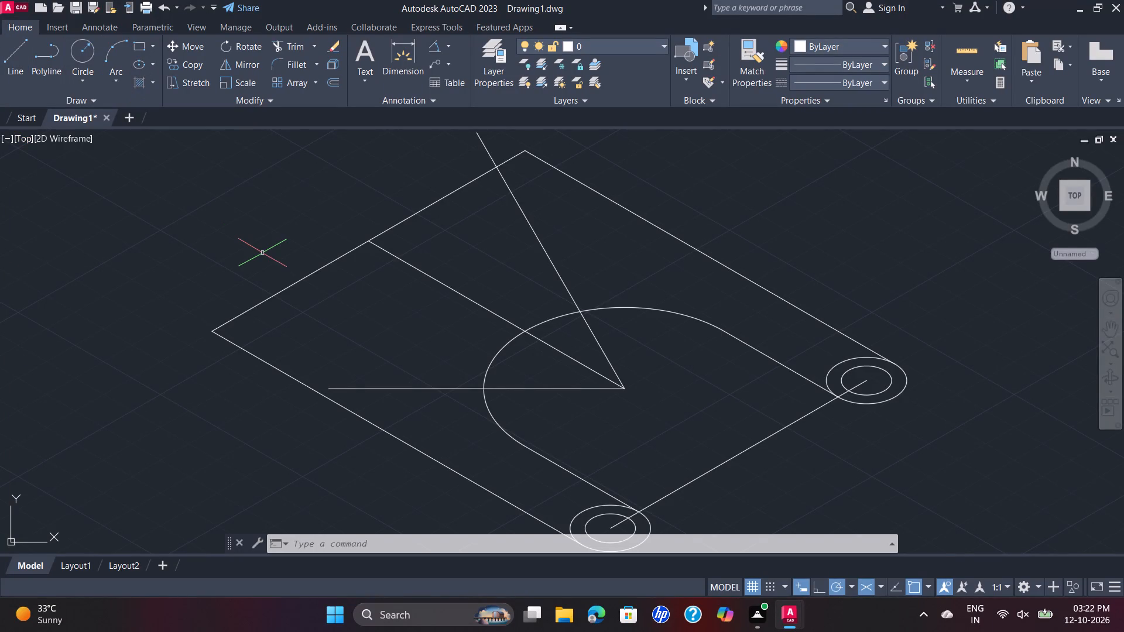
Draw an isocircle of radius 20 centred where the steep construction line crosses the outer outline's upper-left edge.
key(e)
key(l)
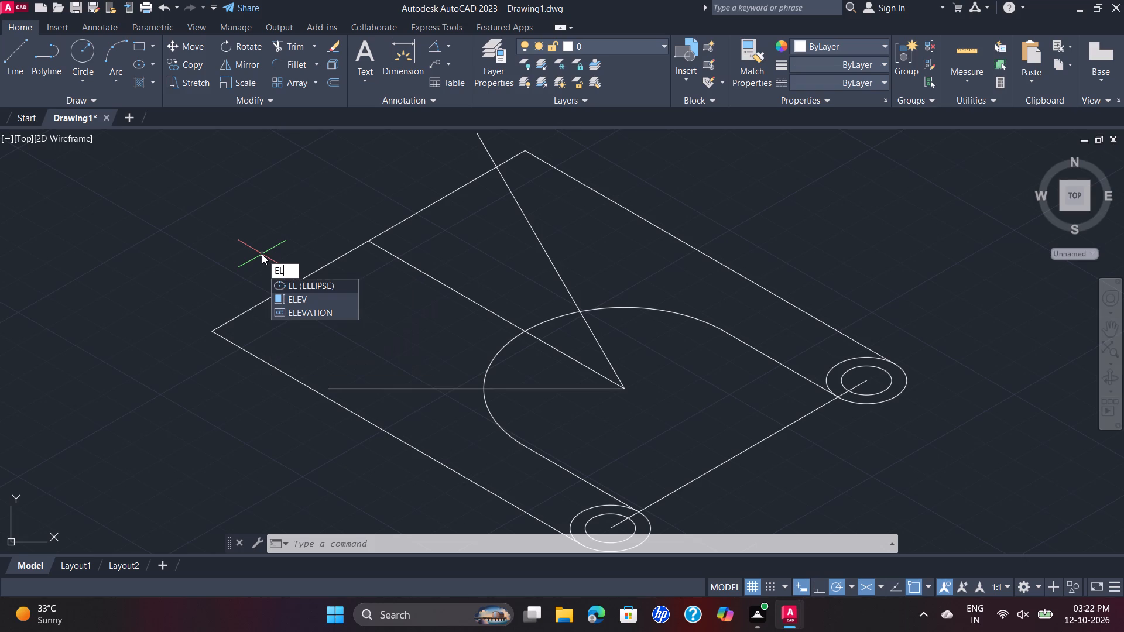
key(Return)
text(ISO)
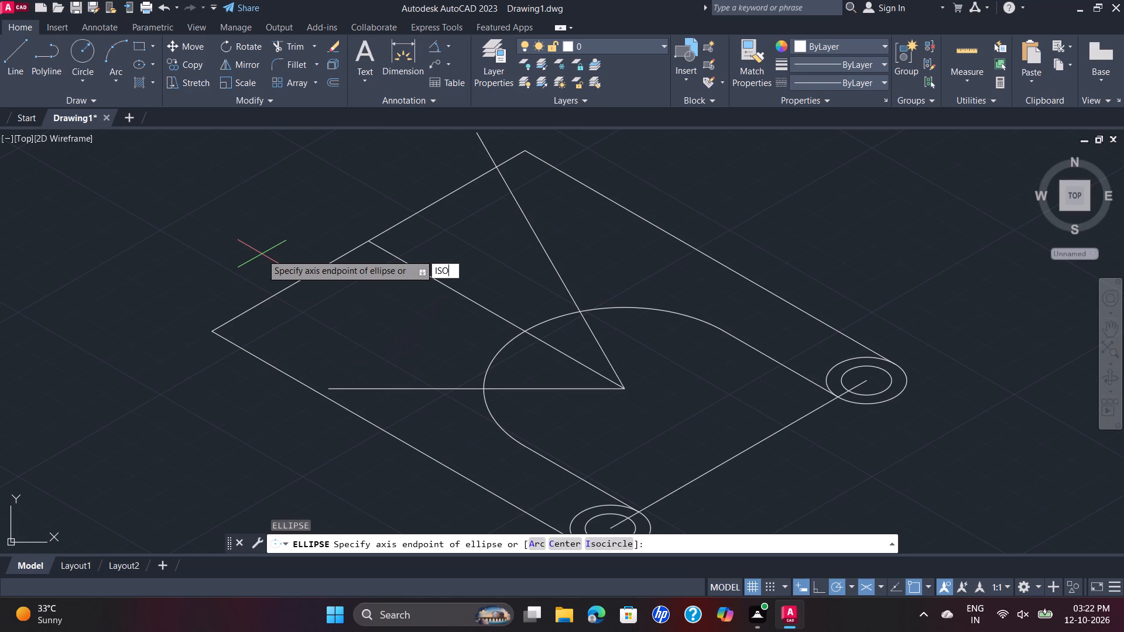
key(Return)
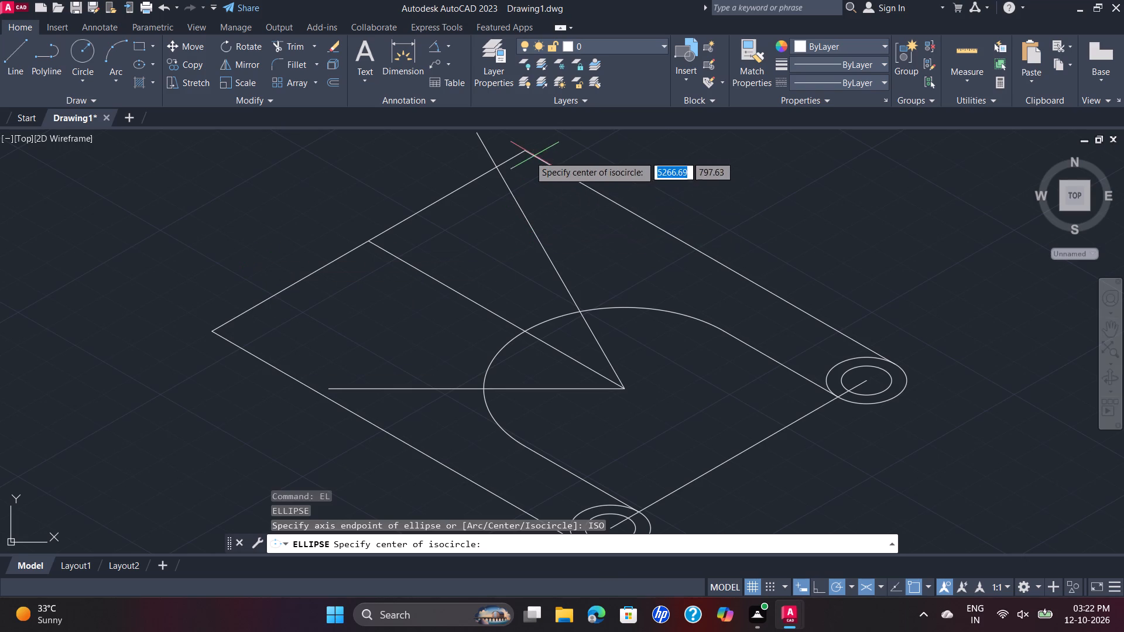
click(493, 166)
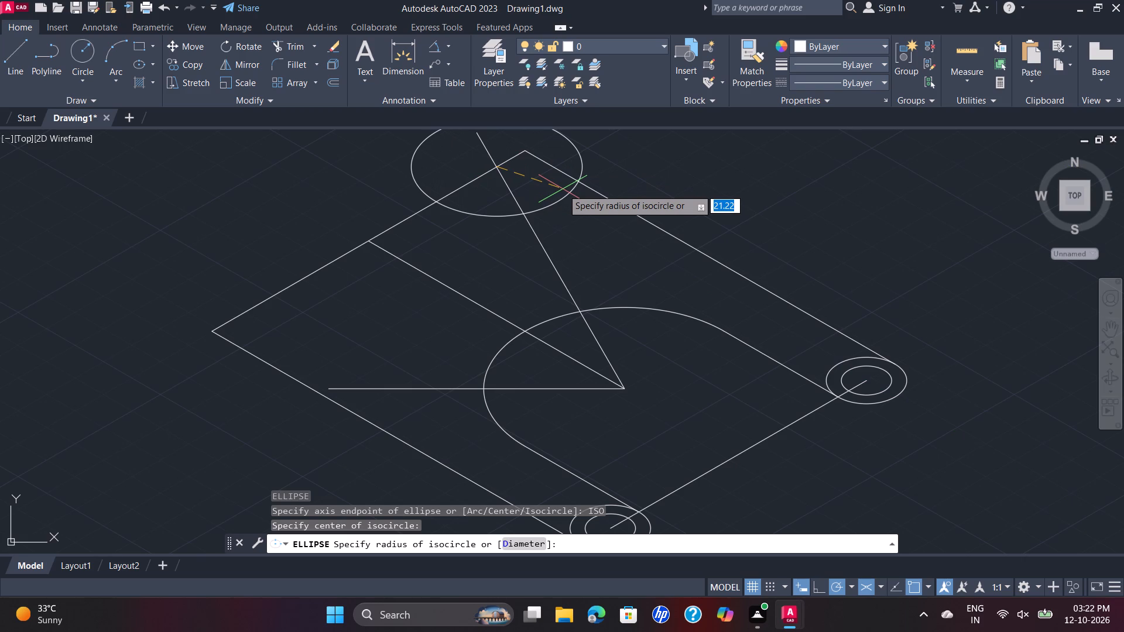
text(20)
key(Return)
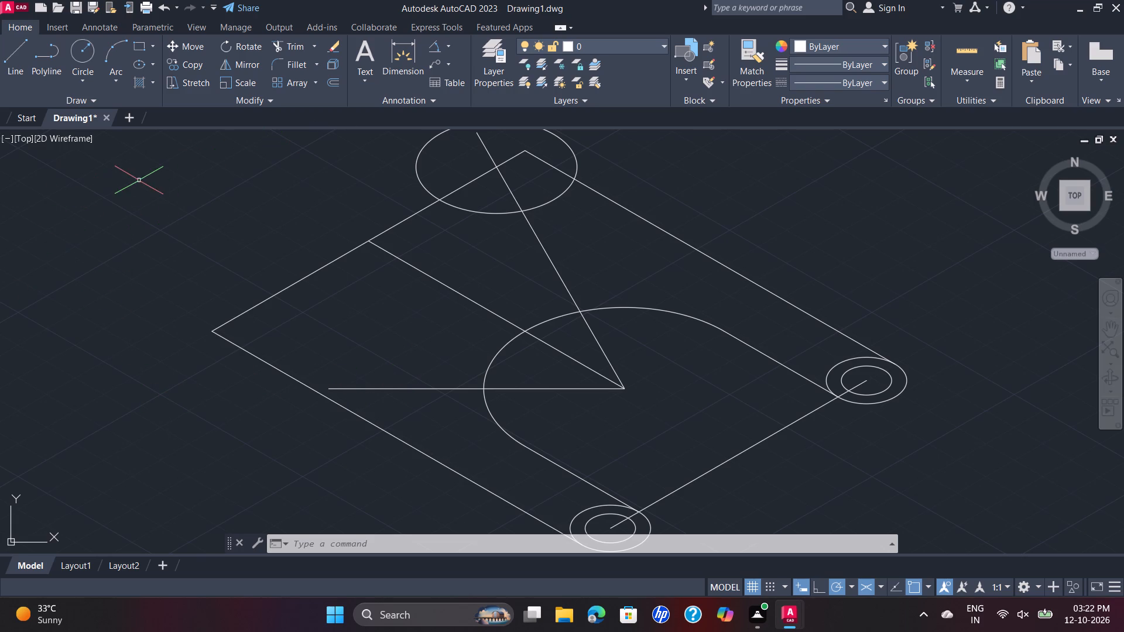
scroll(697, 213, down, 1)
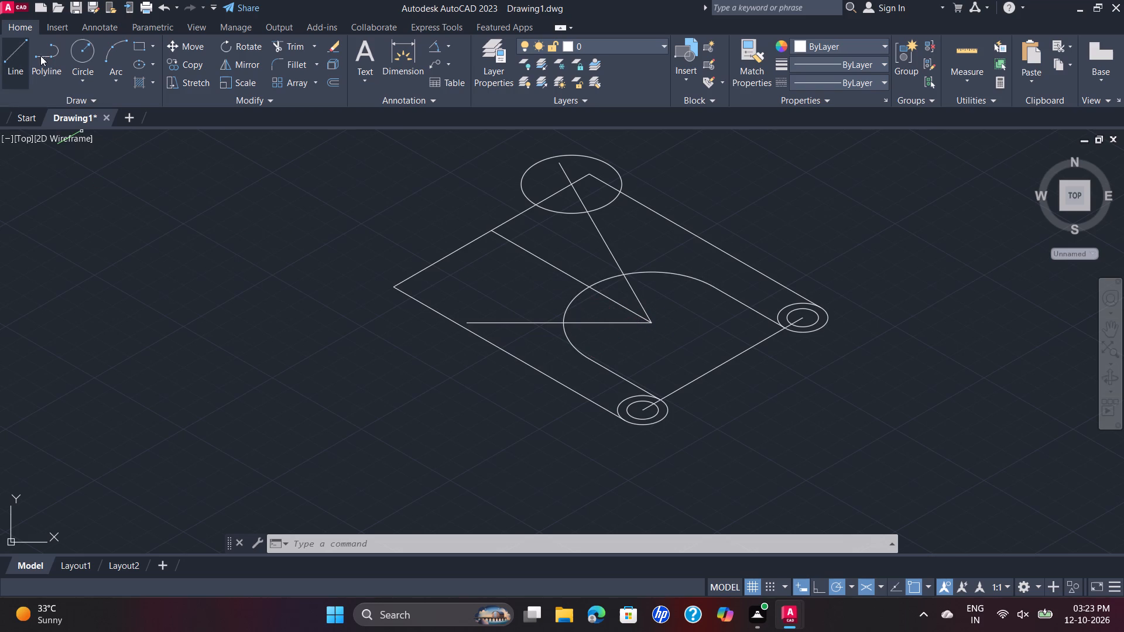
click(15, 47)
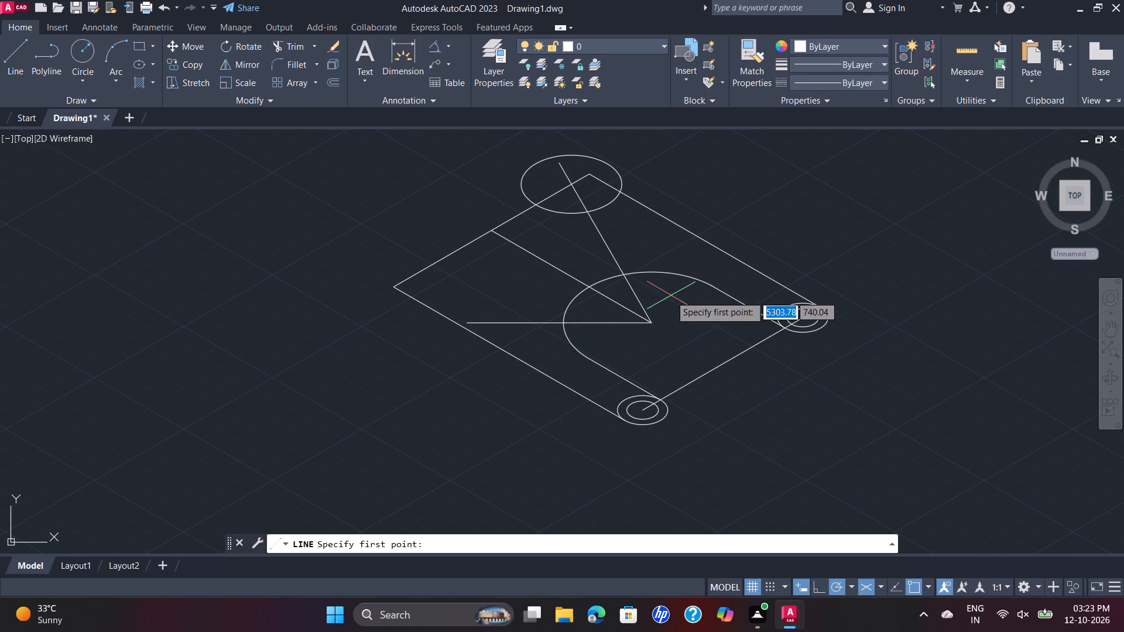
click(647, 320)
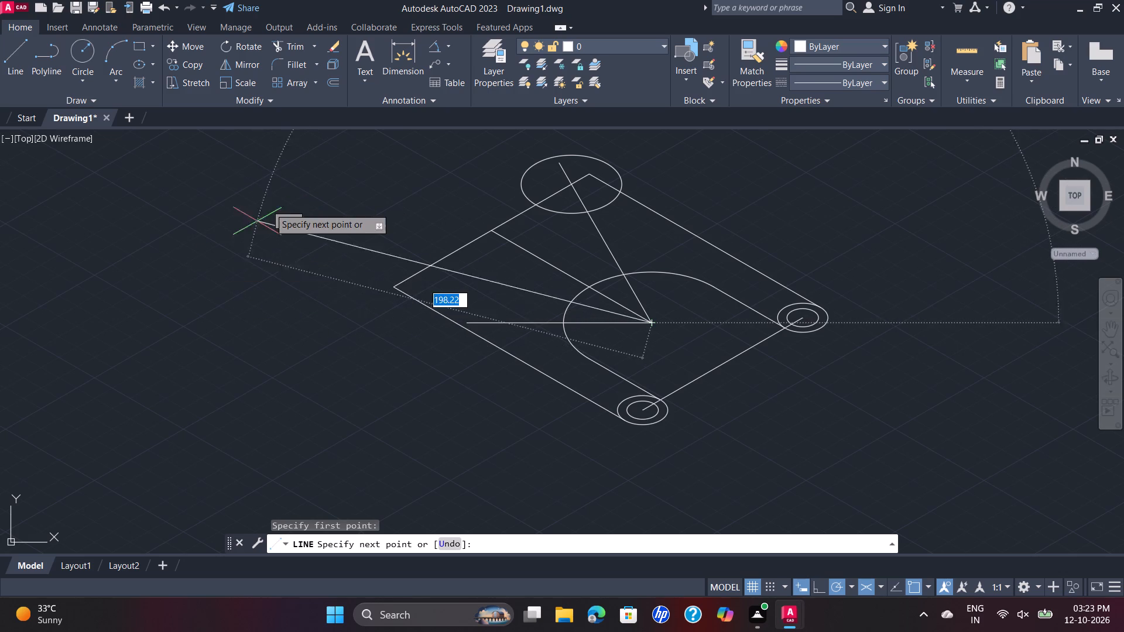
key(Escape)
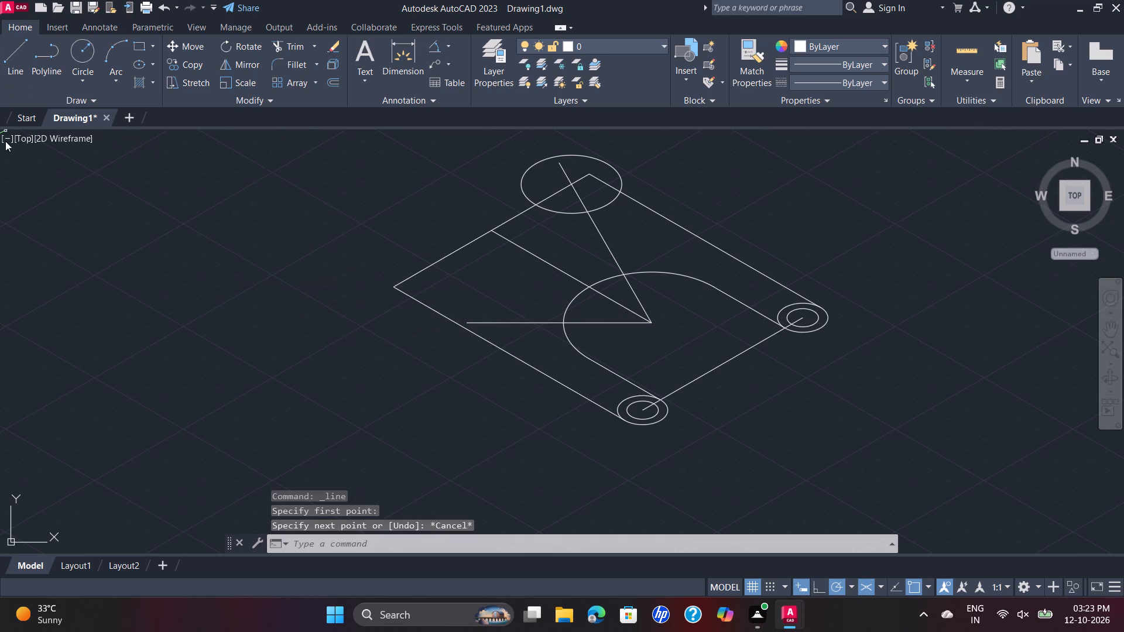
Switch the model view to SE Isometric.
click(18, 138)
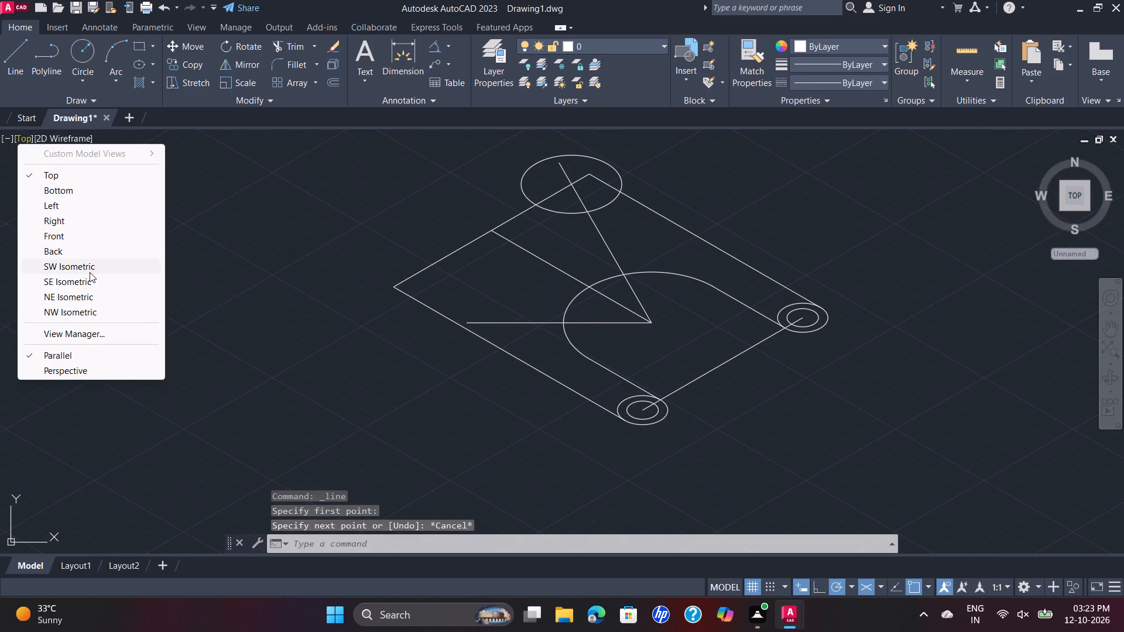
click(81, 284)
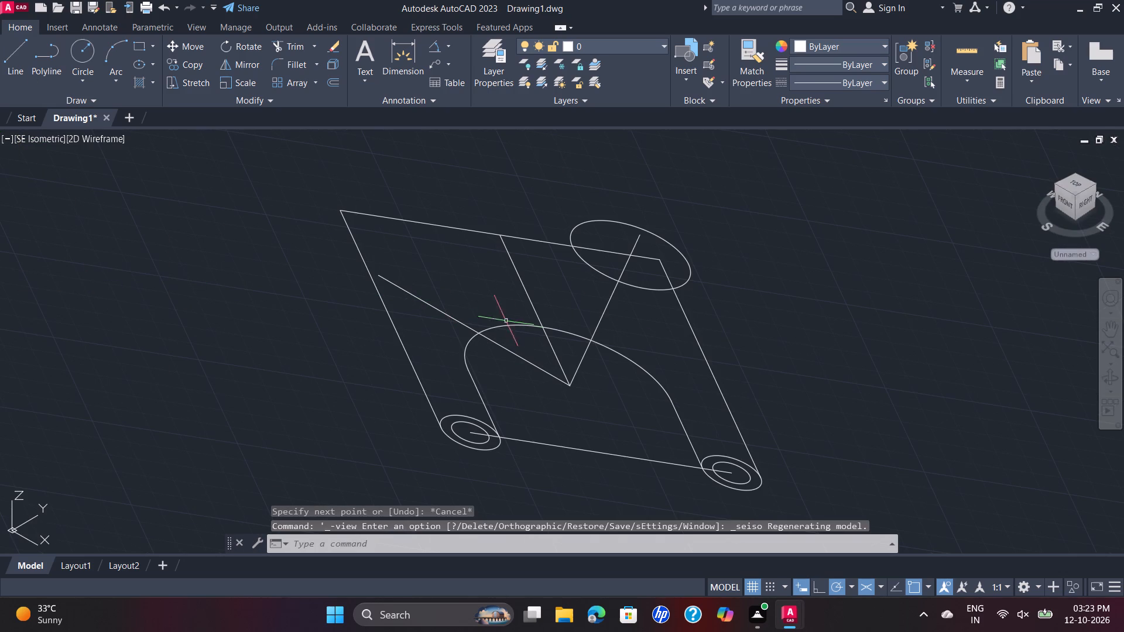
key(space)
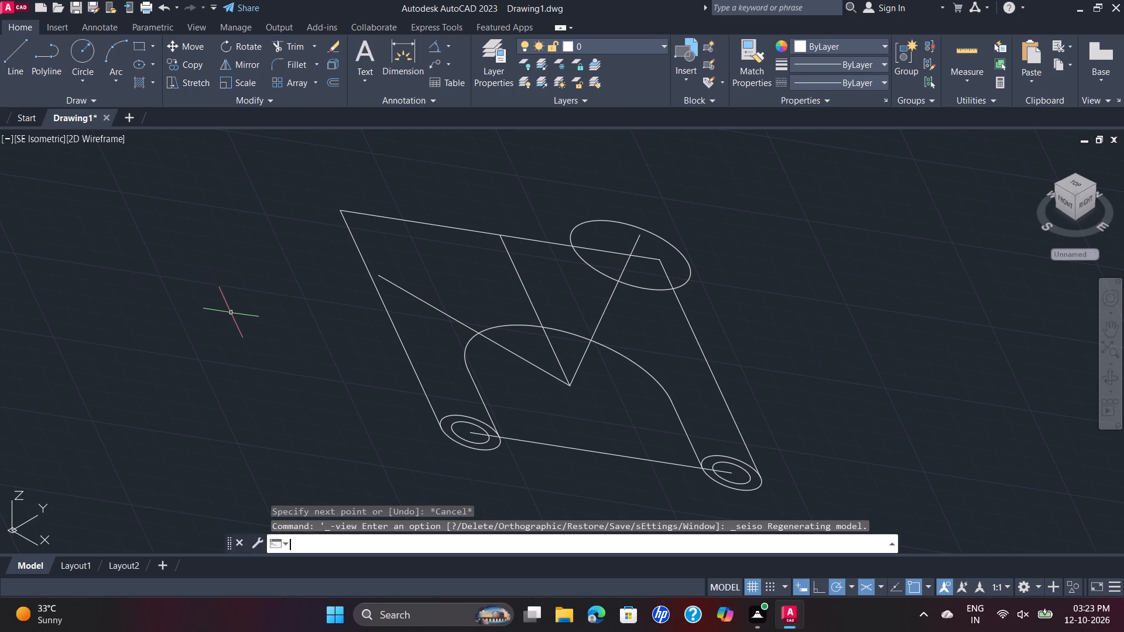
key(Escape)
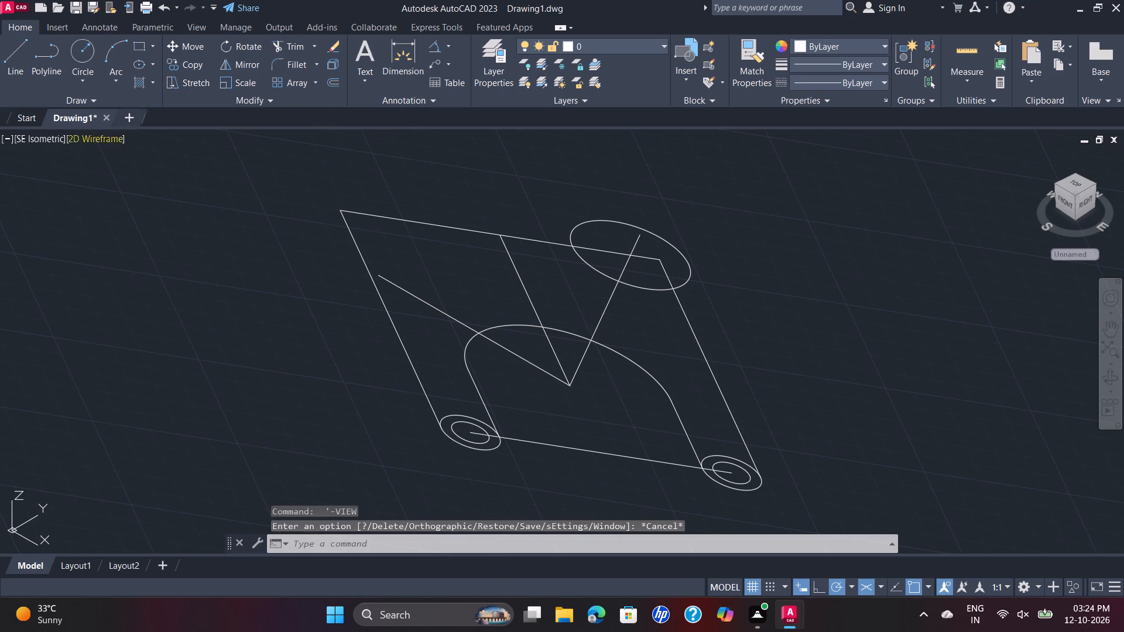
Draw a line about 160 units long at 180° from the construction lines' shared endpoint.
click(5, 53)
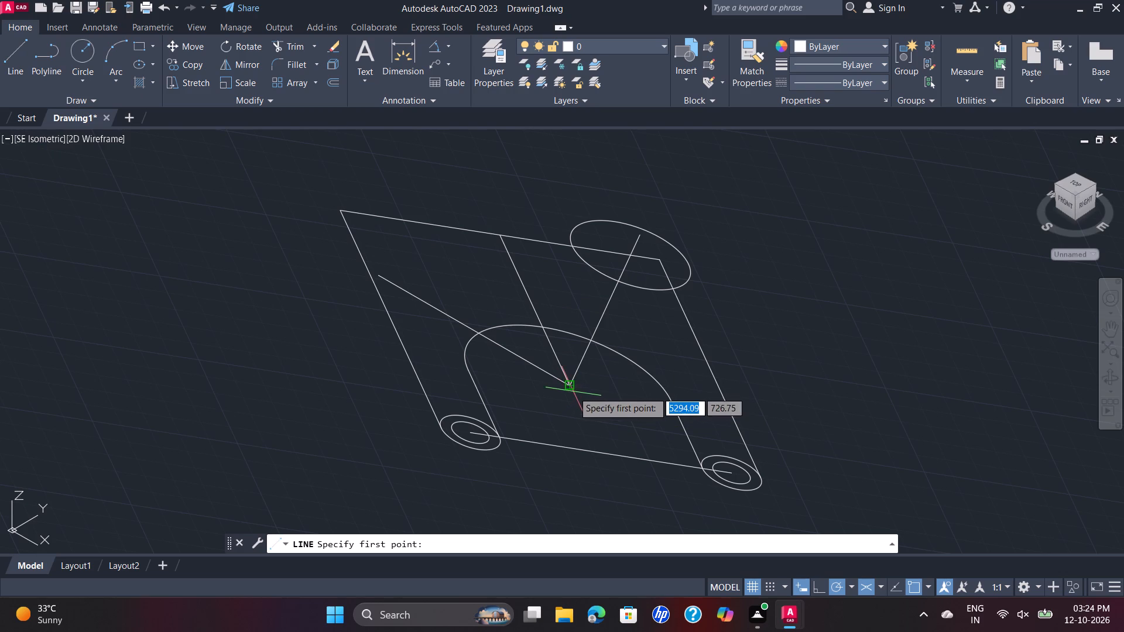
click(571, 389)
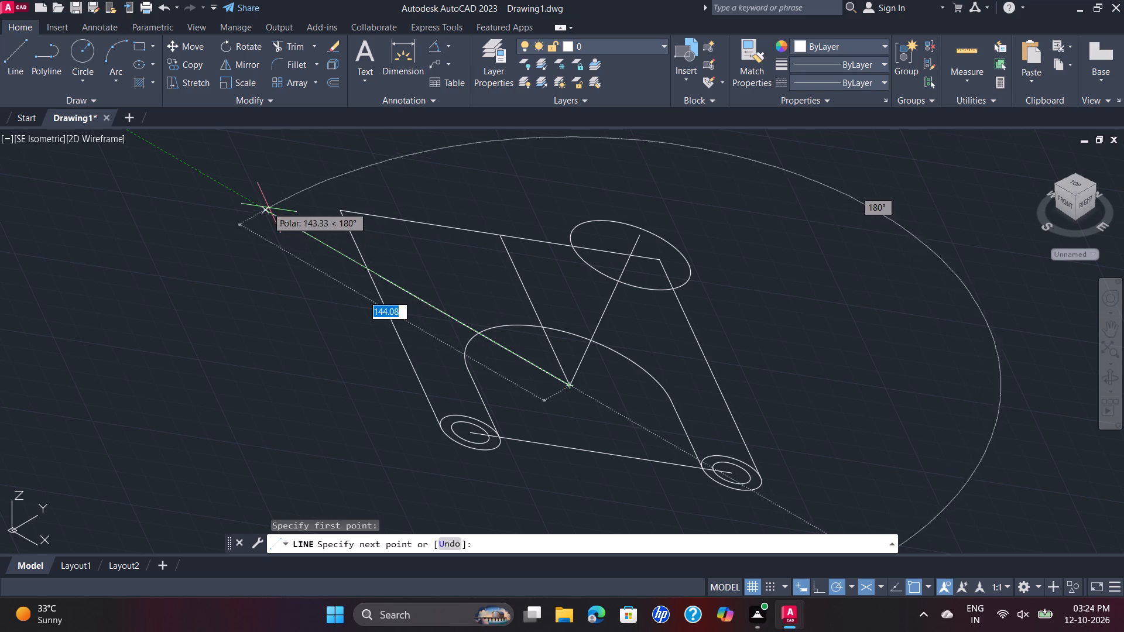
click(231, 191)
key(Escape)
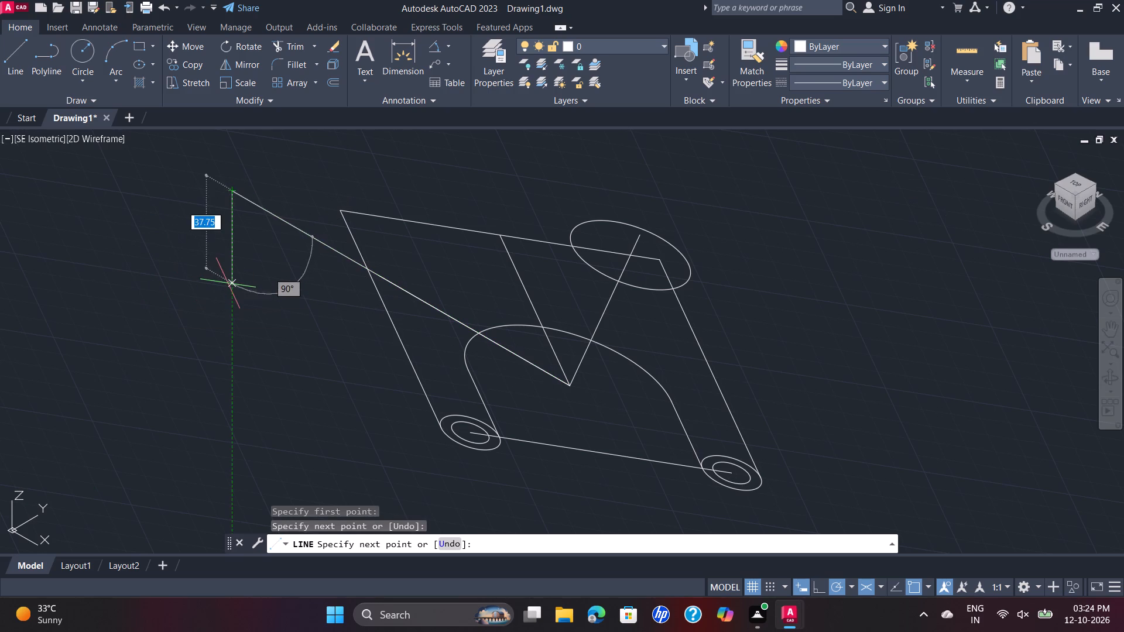
Erase both overlapping lines that run at 180° from the construction lines' shared endpoint, the long trial line and the original construction line.
scroll(419, 300, up, 2)
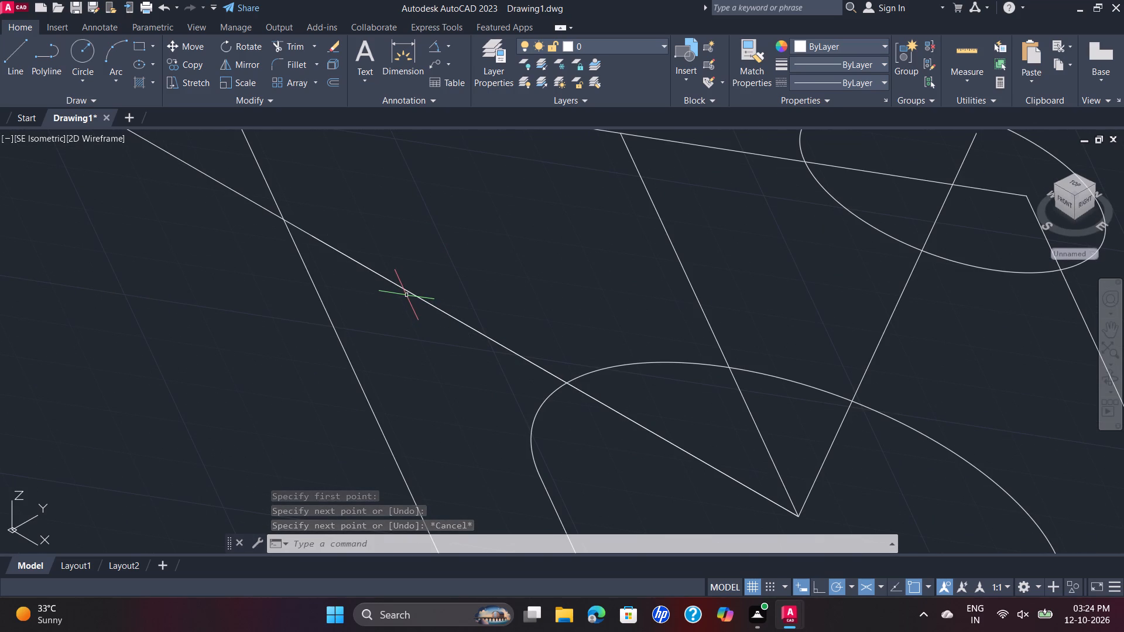
click(407, 289)
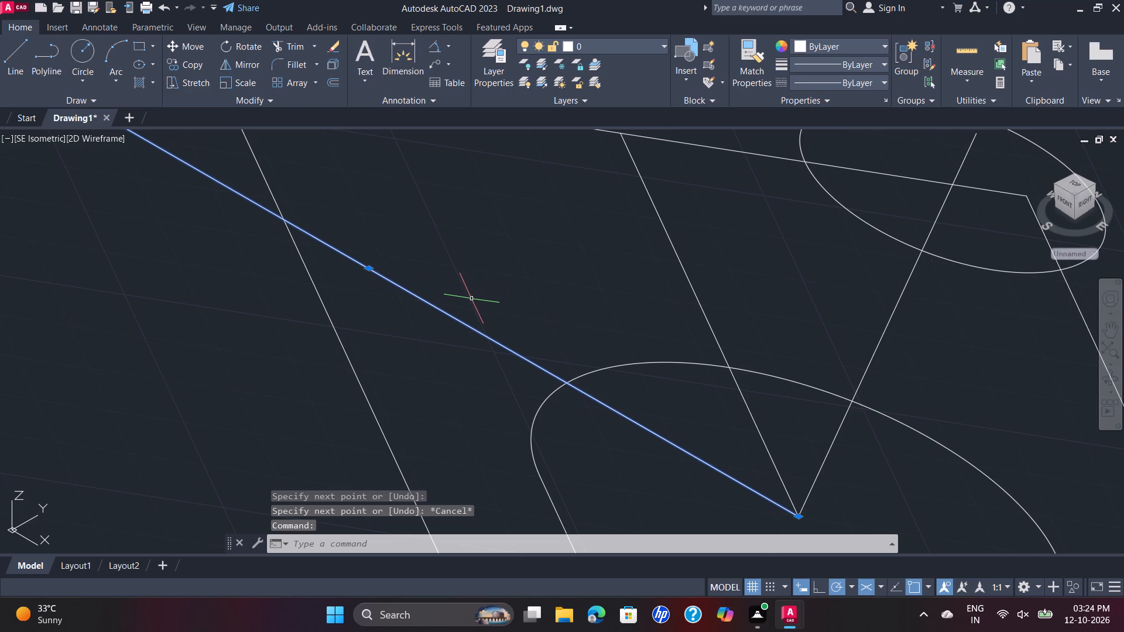
key(Delete)
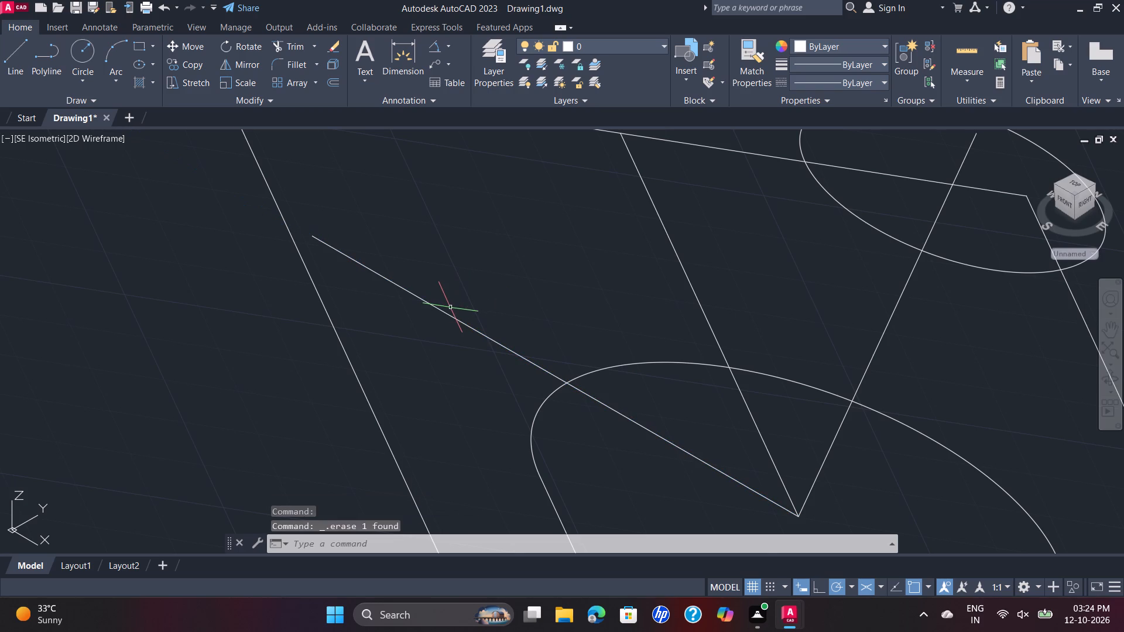
click(455, 317)
key(Delete)
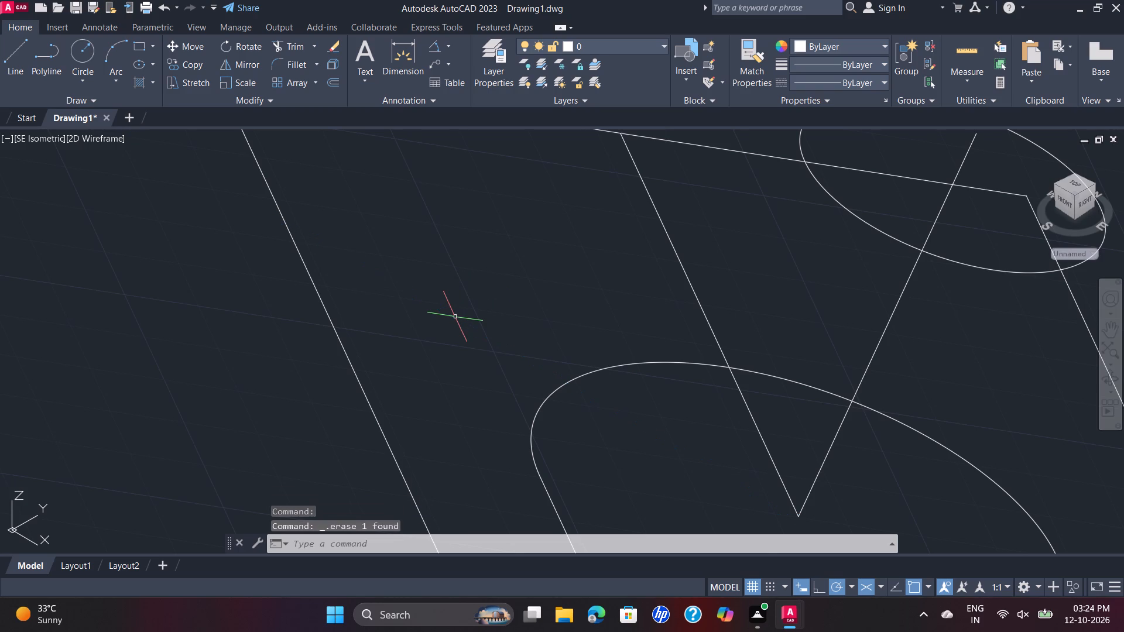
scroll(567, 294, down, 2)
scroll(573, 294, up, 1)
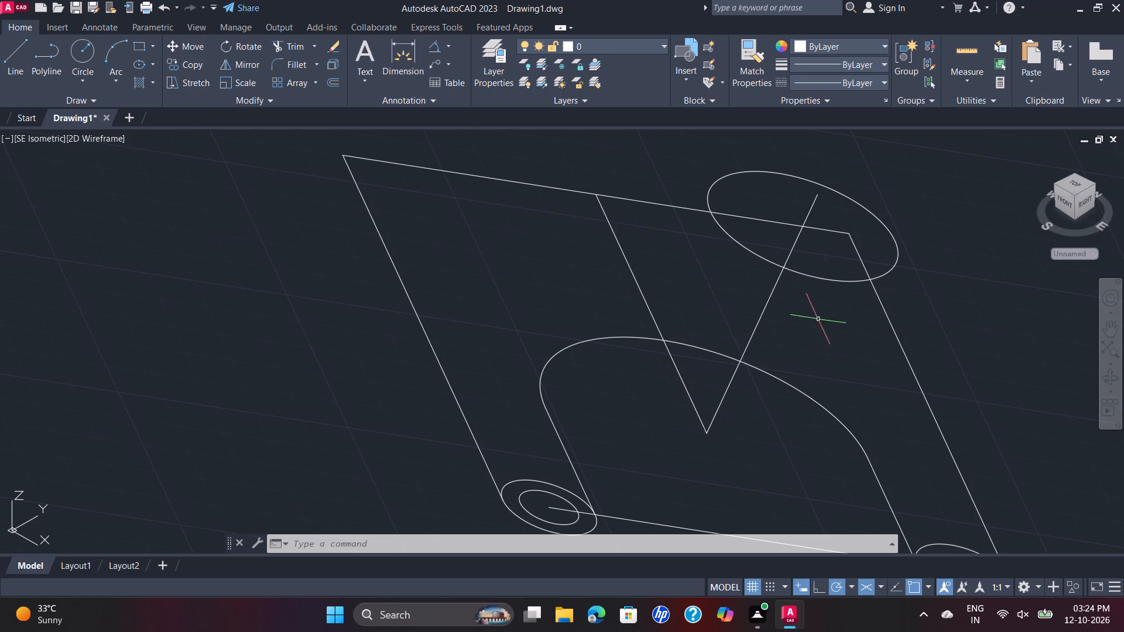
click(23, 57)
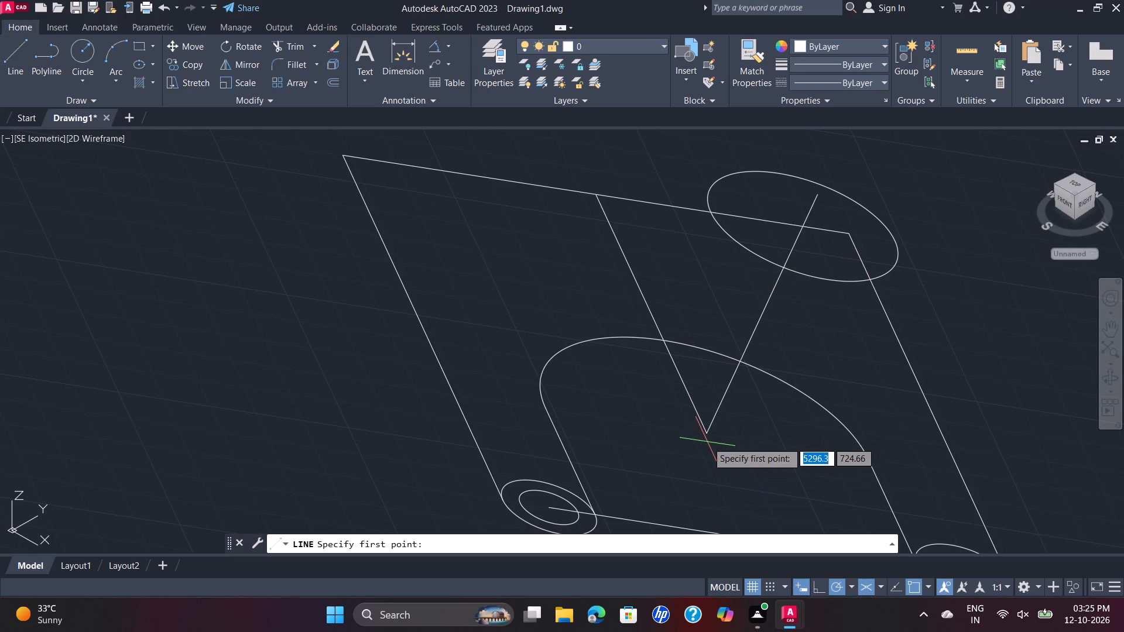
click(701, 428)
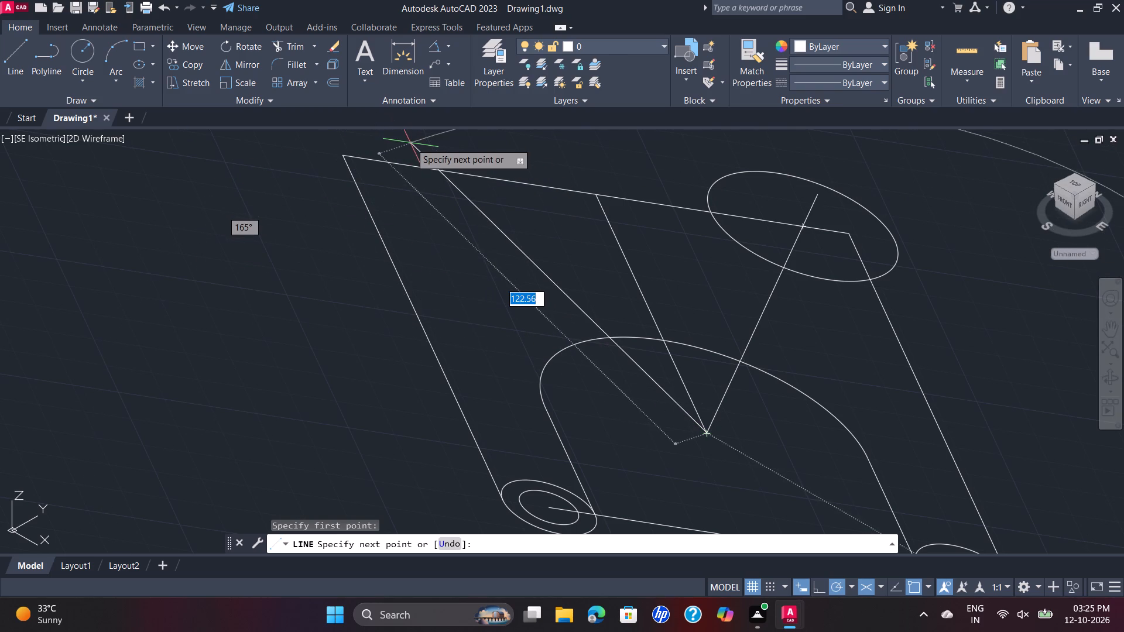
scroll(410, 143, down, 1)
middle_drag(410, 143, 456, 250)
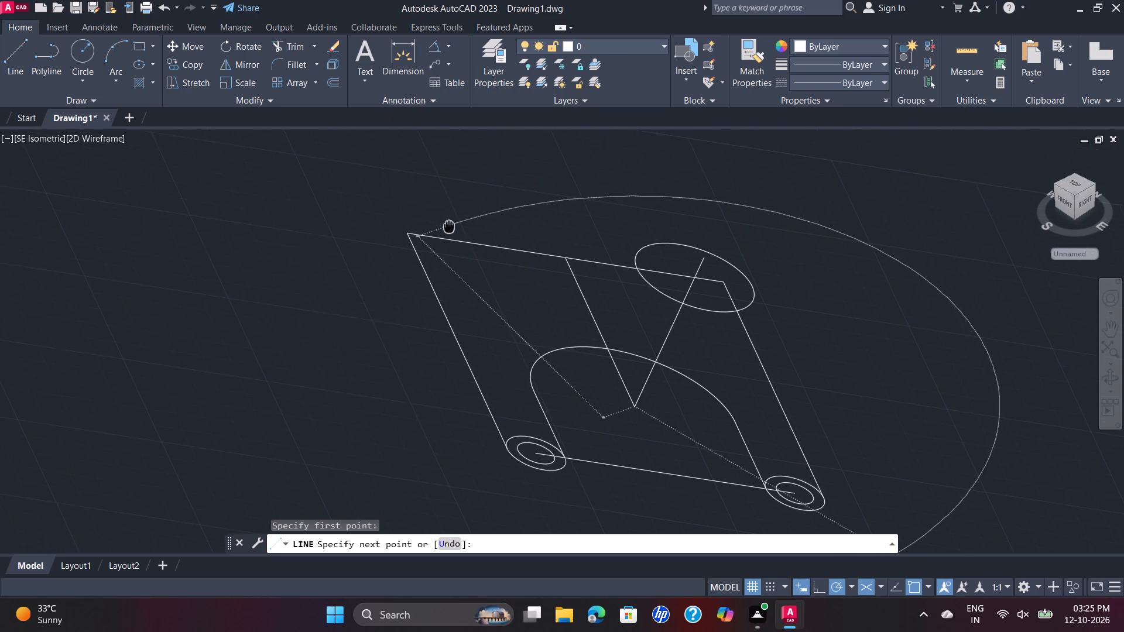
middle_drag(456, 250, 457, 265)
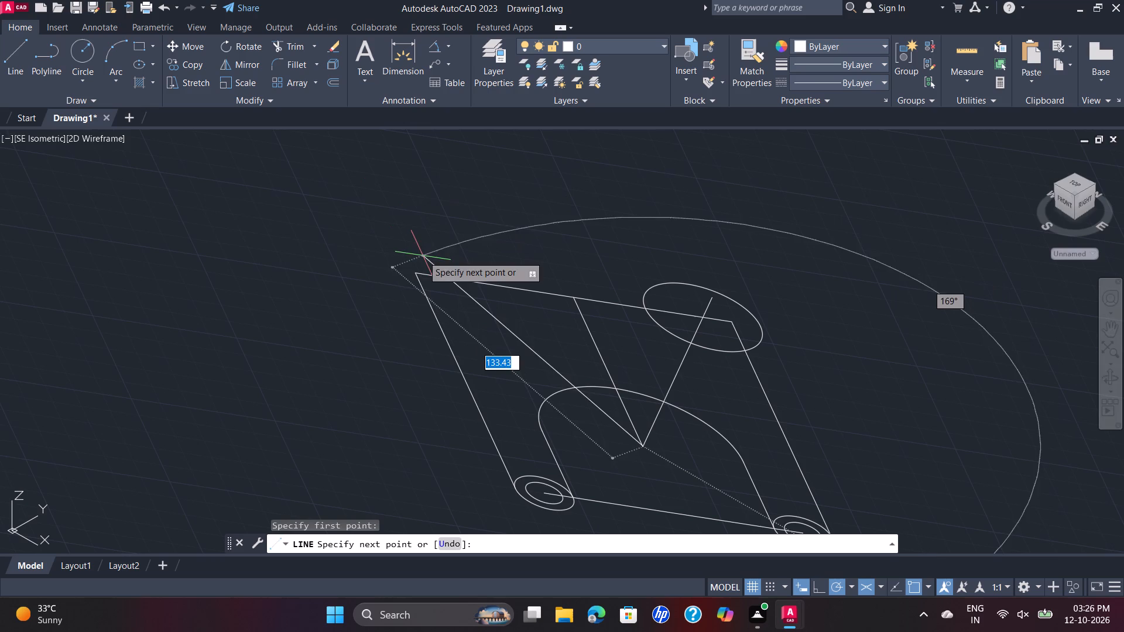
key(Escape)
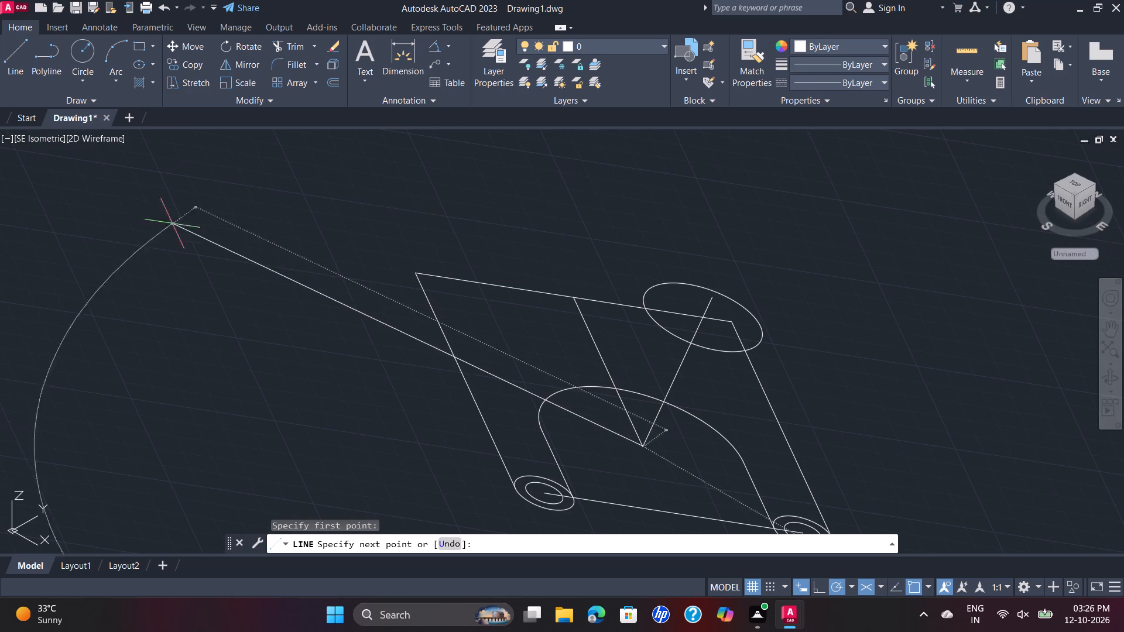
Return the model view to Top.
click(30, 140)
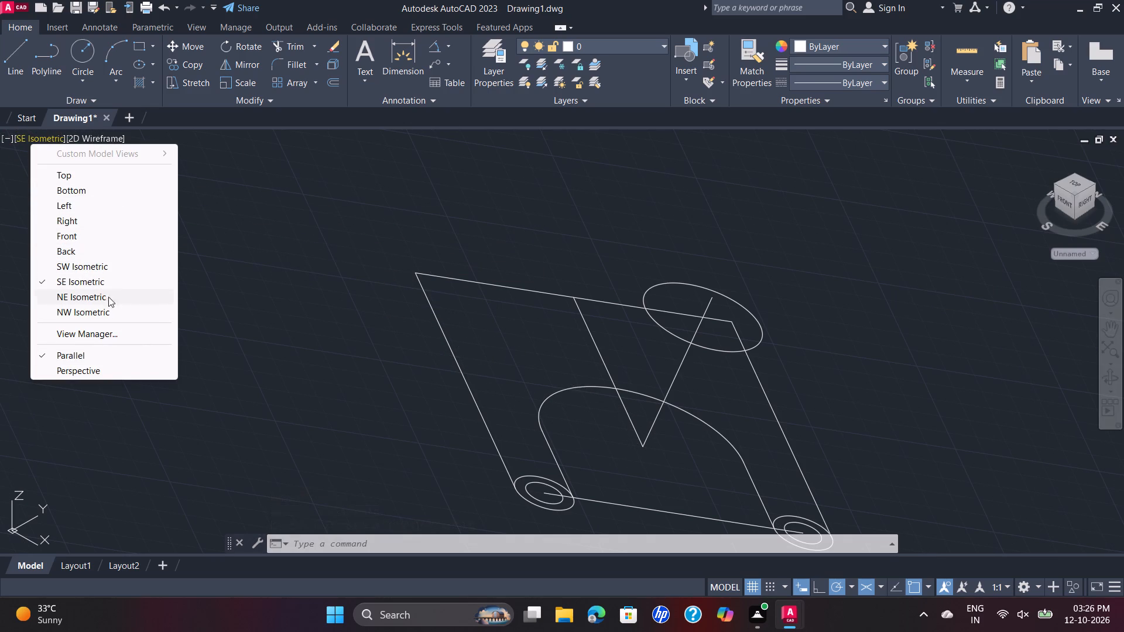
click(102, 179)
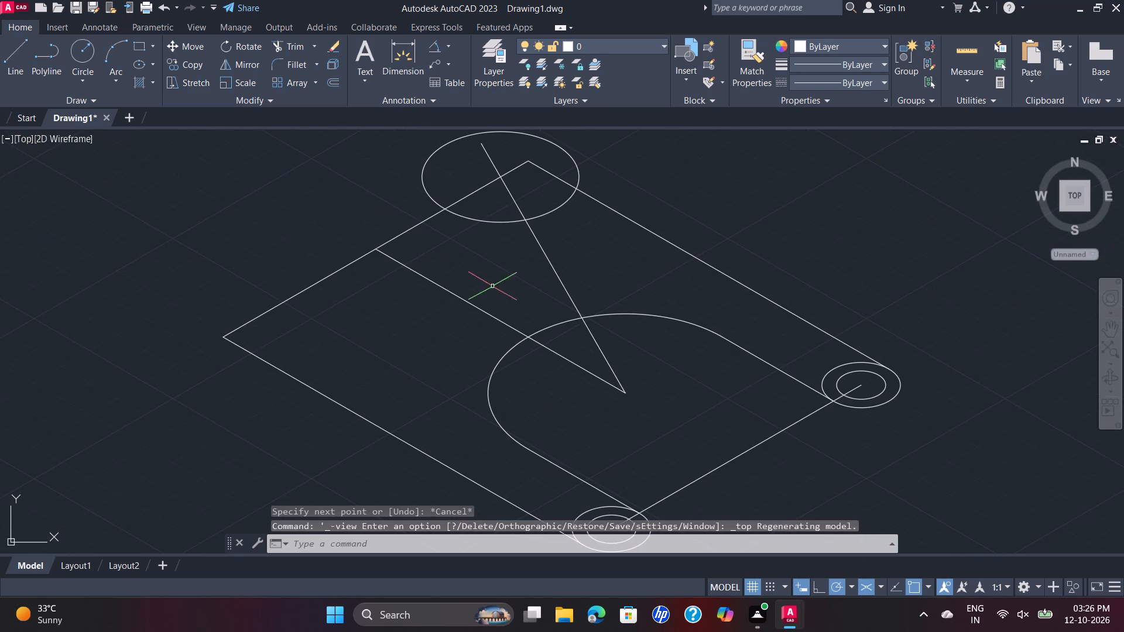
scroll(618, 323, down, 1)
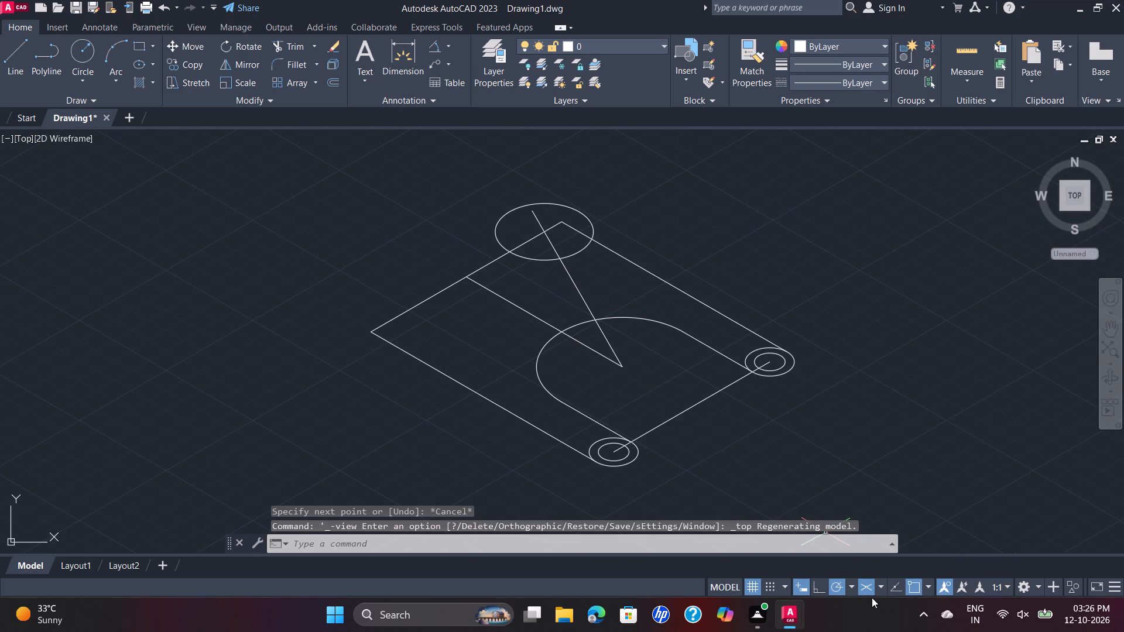
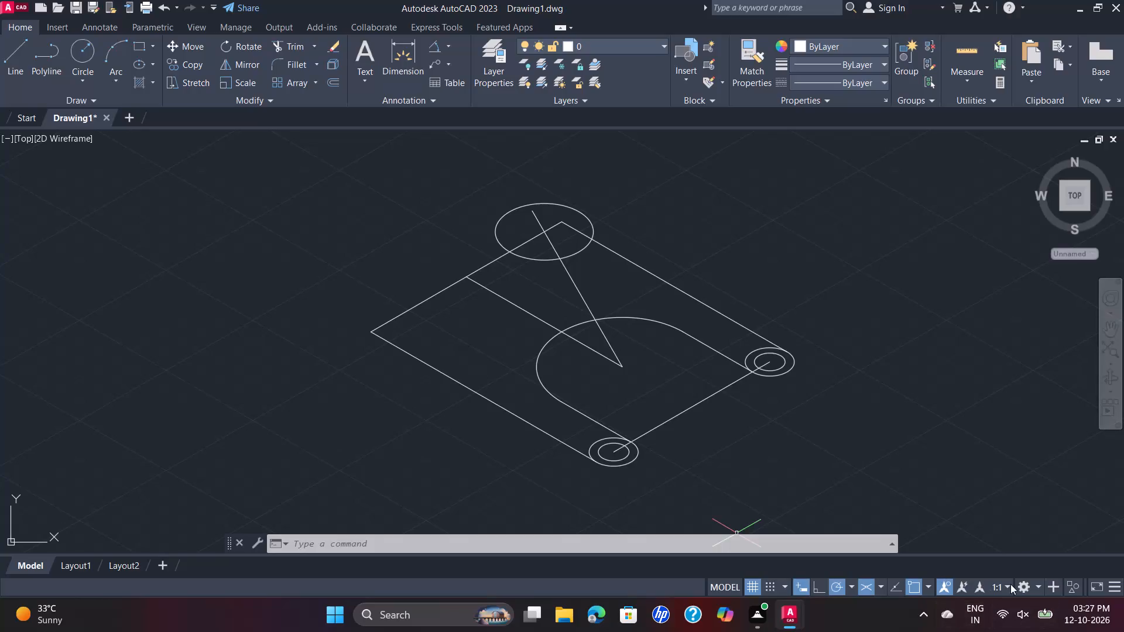
Switch the workspace to 3D Modeling.
click(1025, 590)
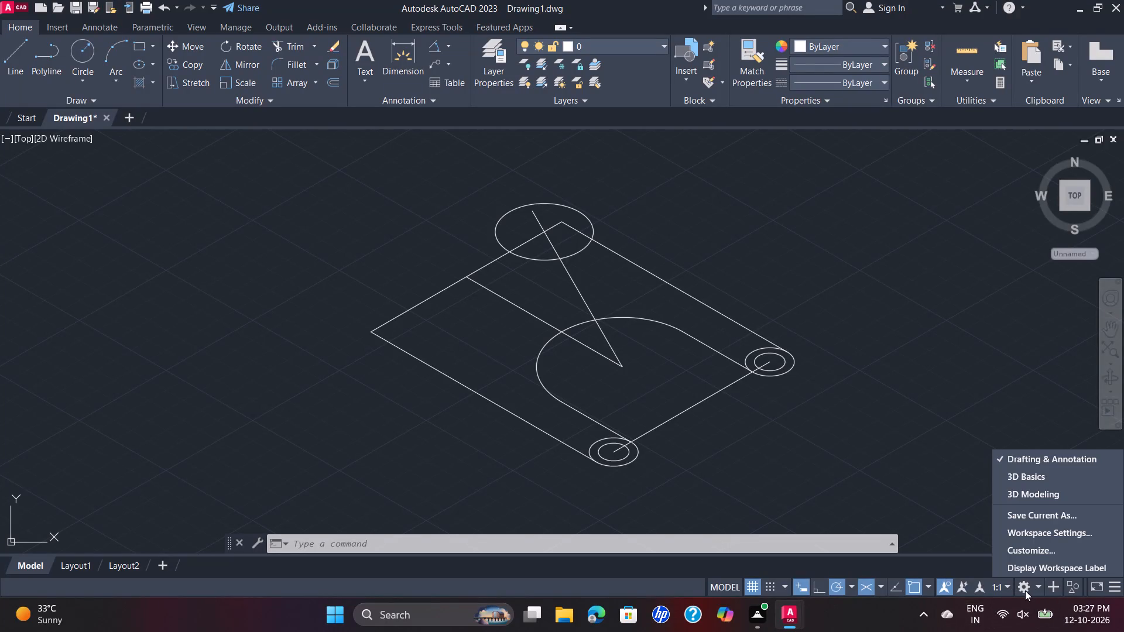
click(1037, 497)
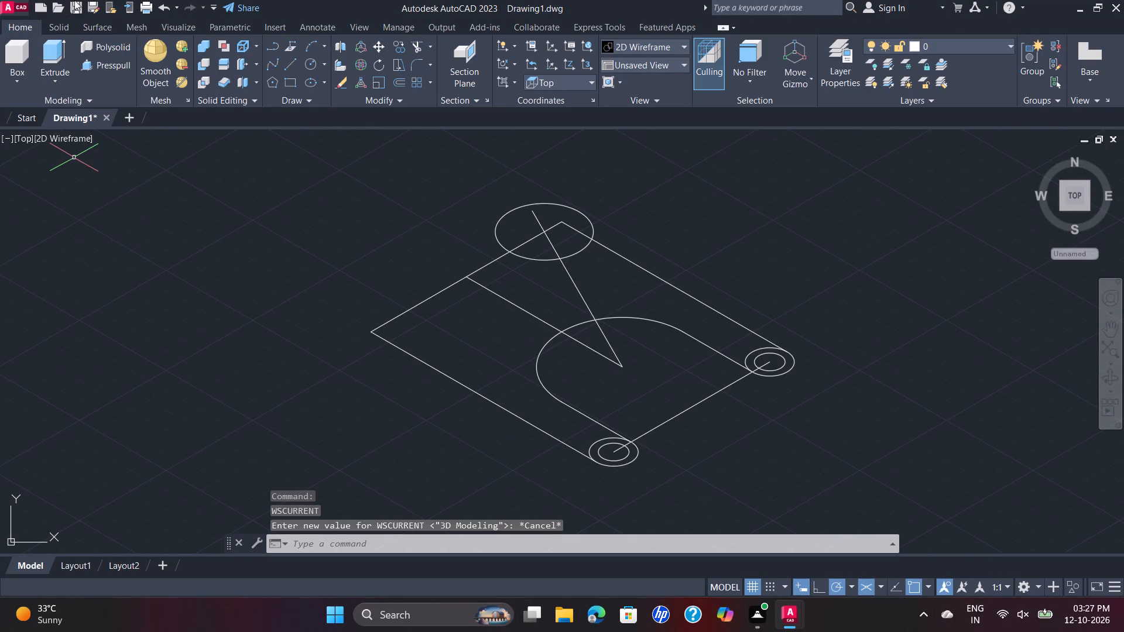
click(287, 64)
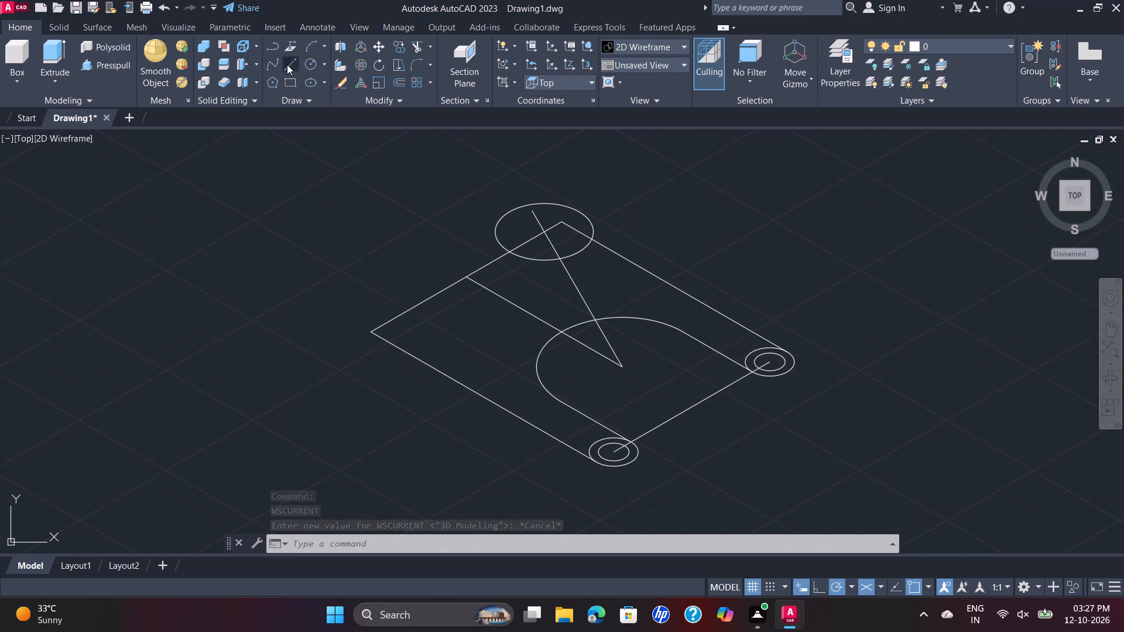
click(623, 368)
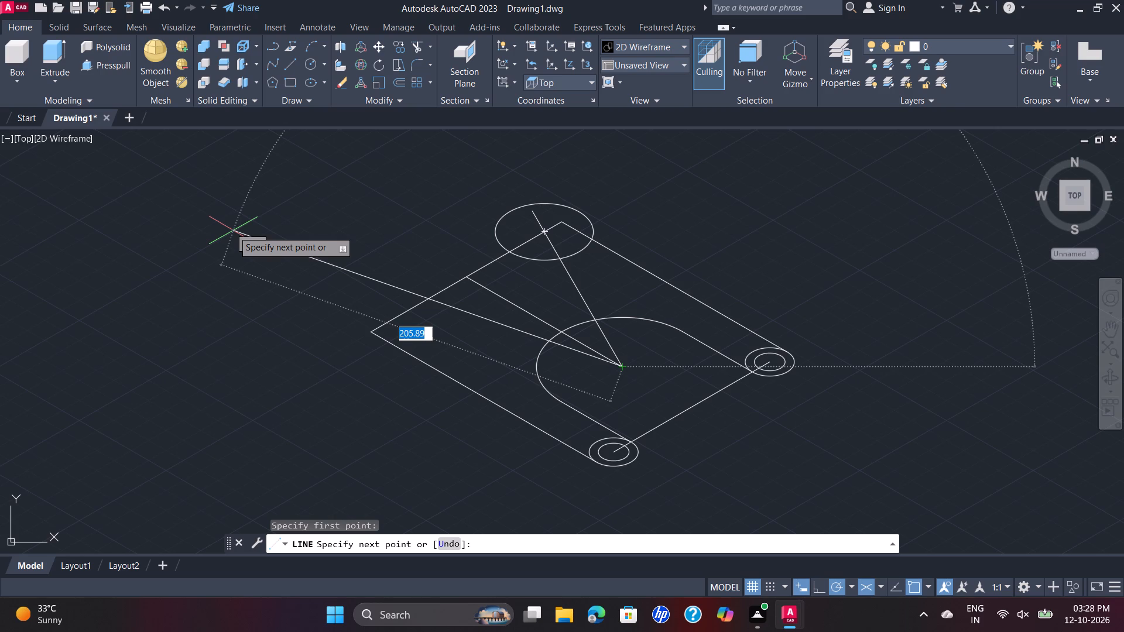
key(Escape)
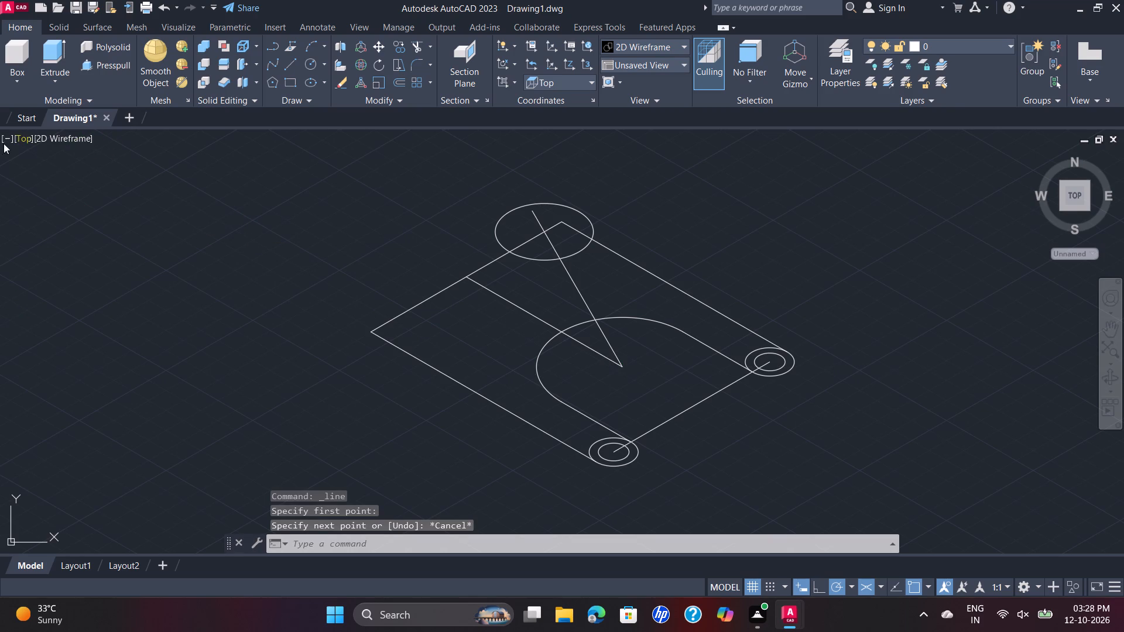
Switch the model view to SE Isometric.
click(19, 142)
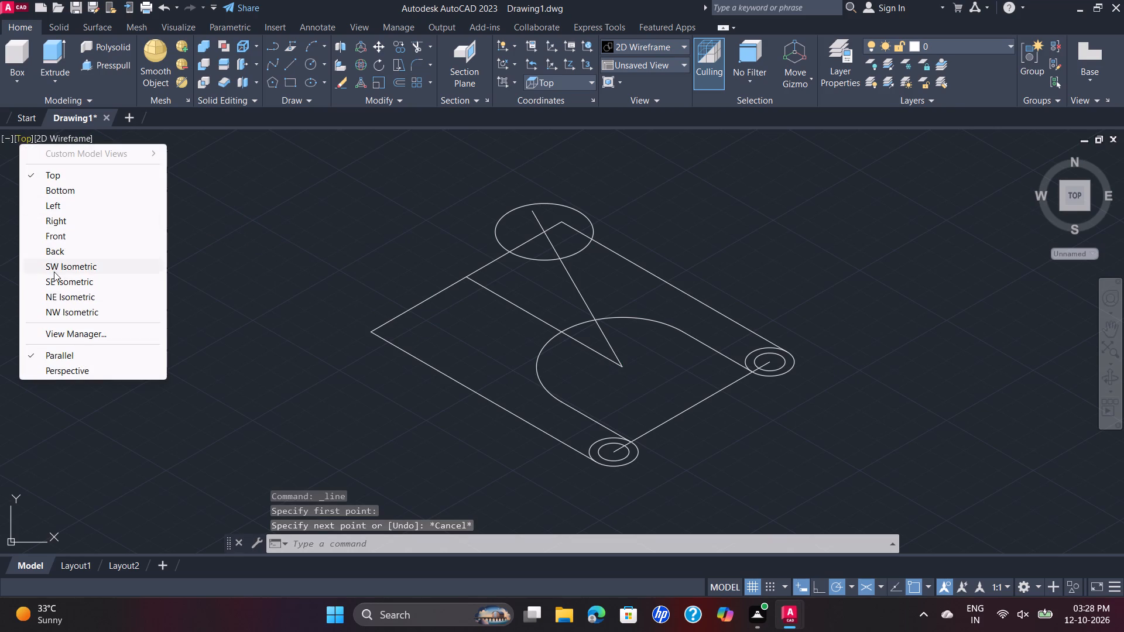
click(59, 286)
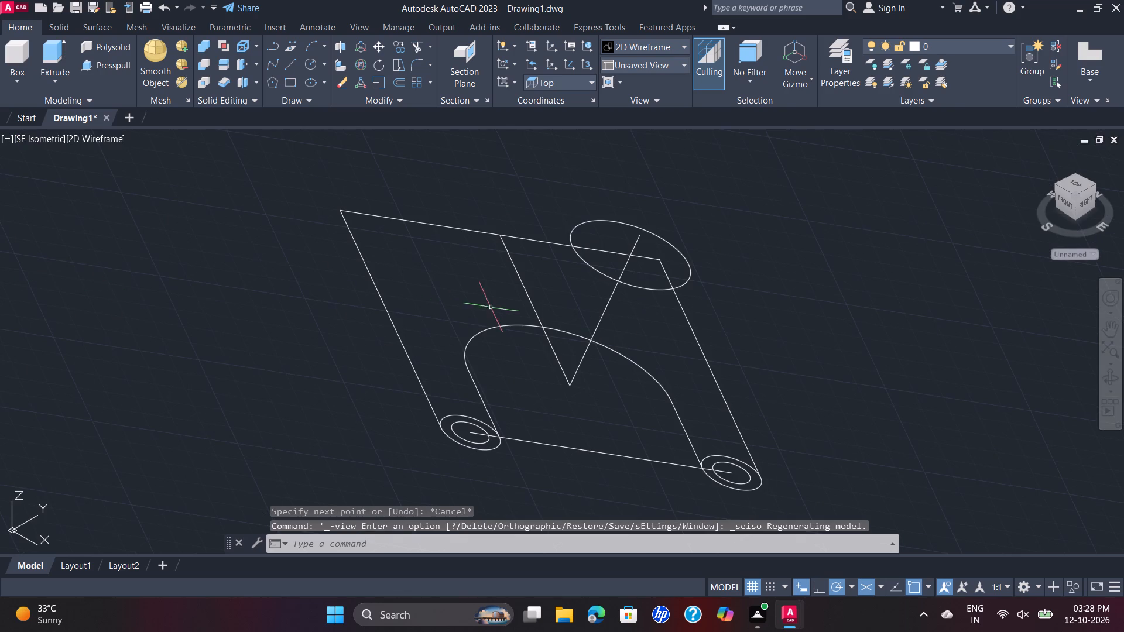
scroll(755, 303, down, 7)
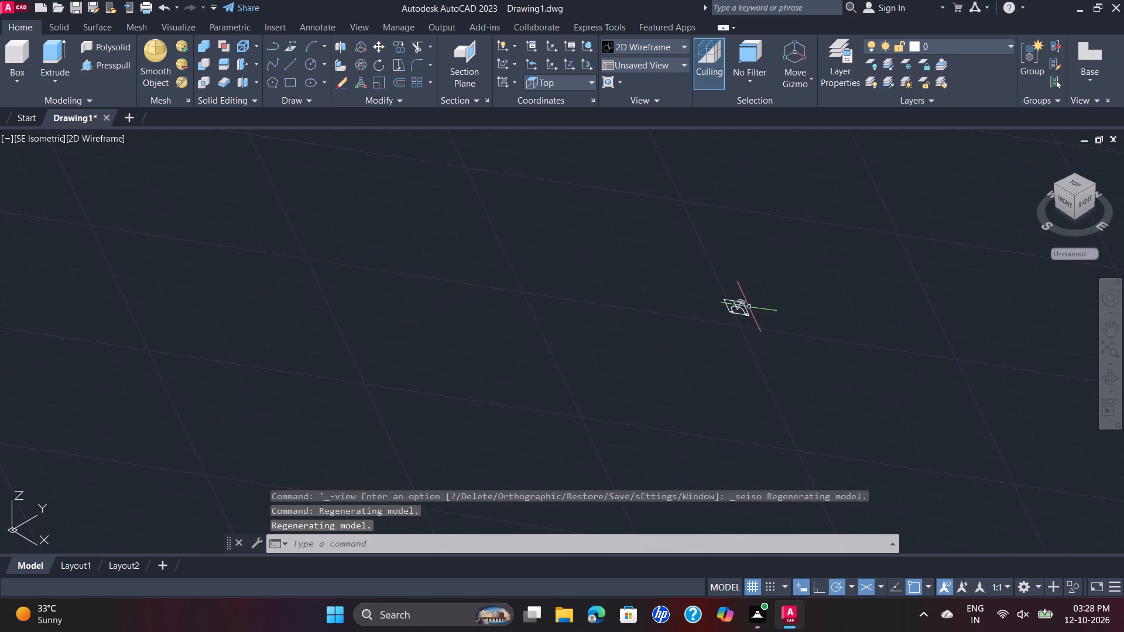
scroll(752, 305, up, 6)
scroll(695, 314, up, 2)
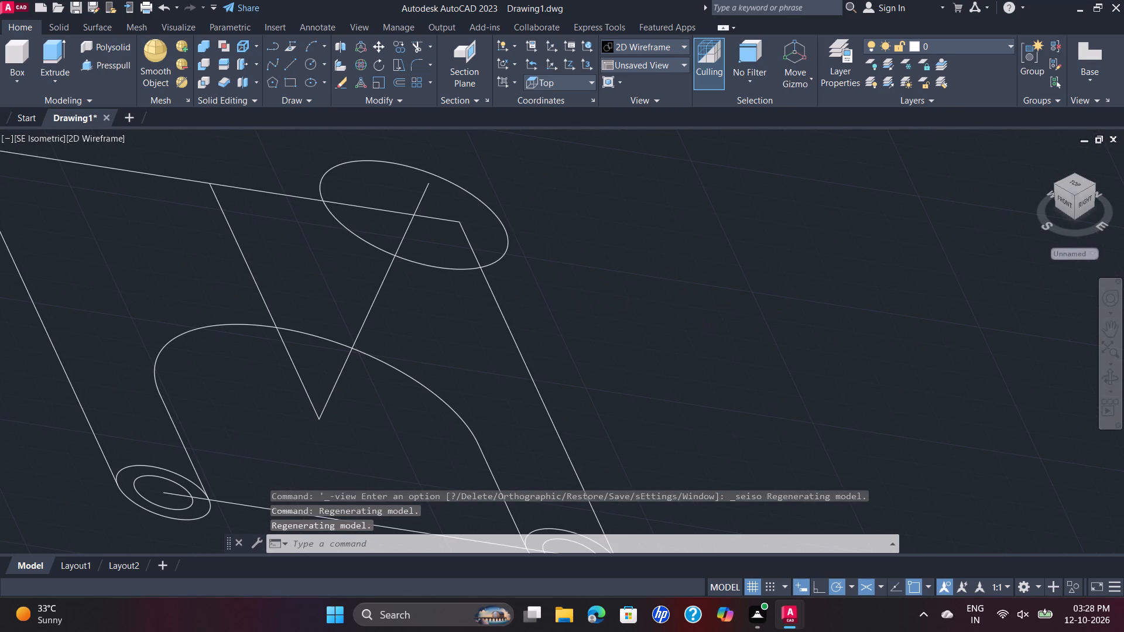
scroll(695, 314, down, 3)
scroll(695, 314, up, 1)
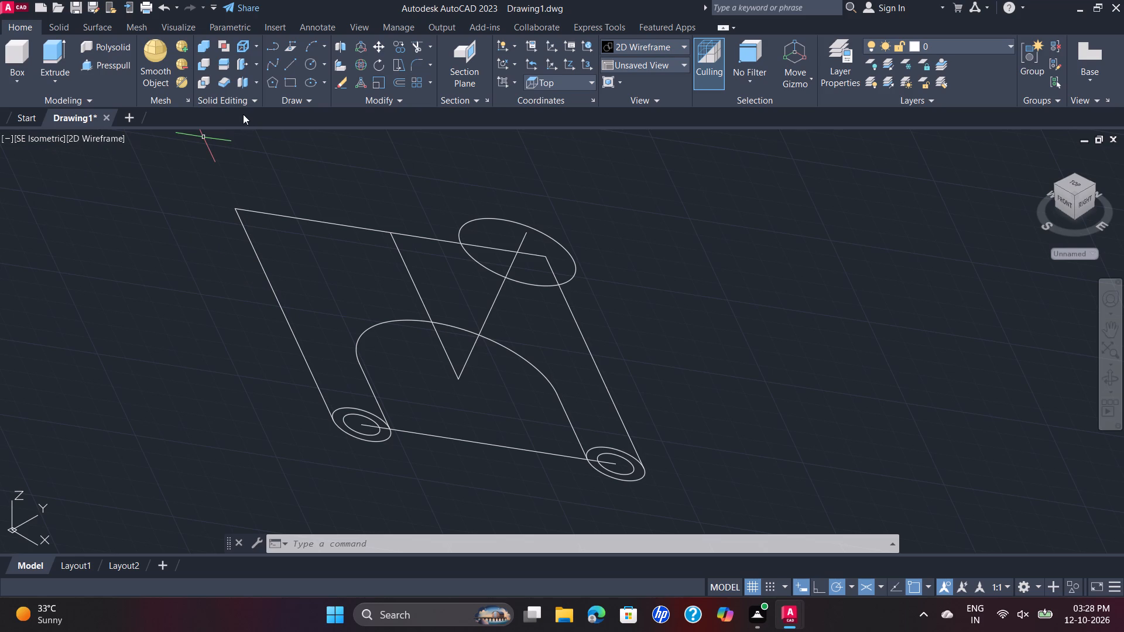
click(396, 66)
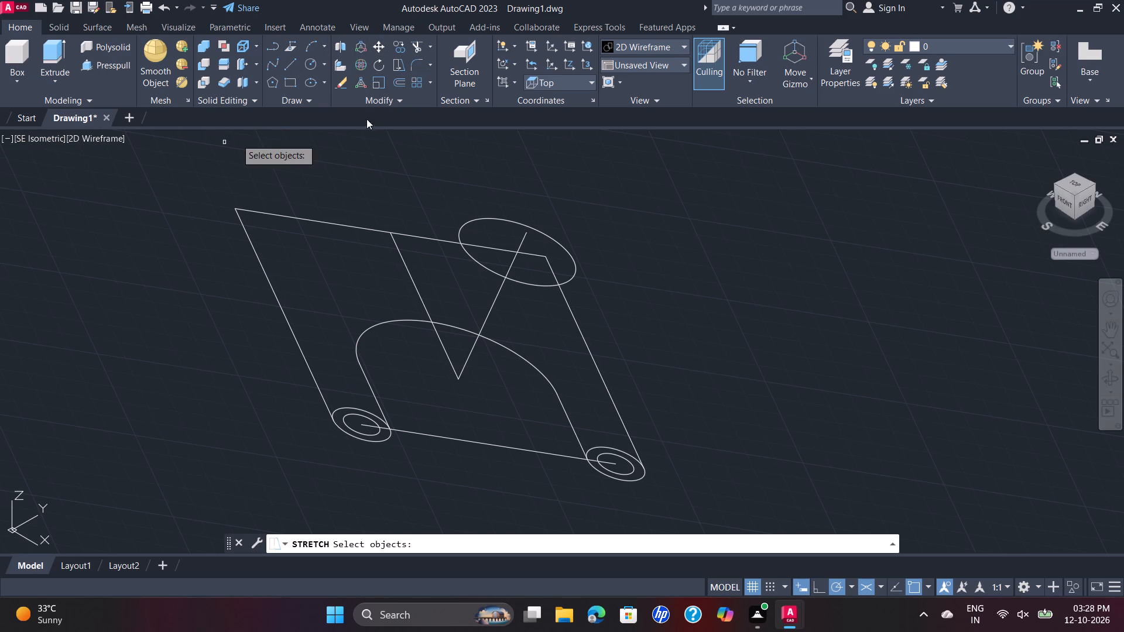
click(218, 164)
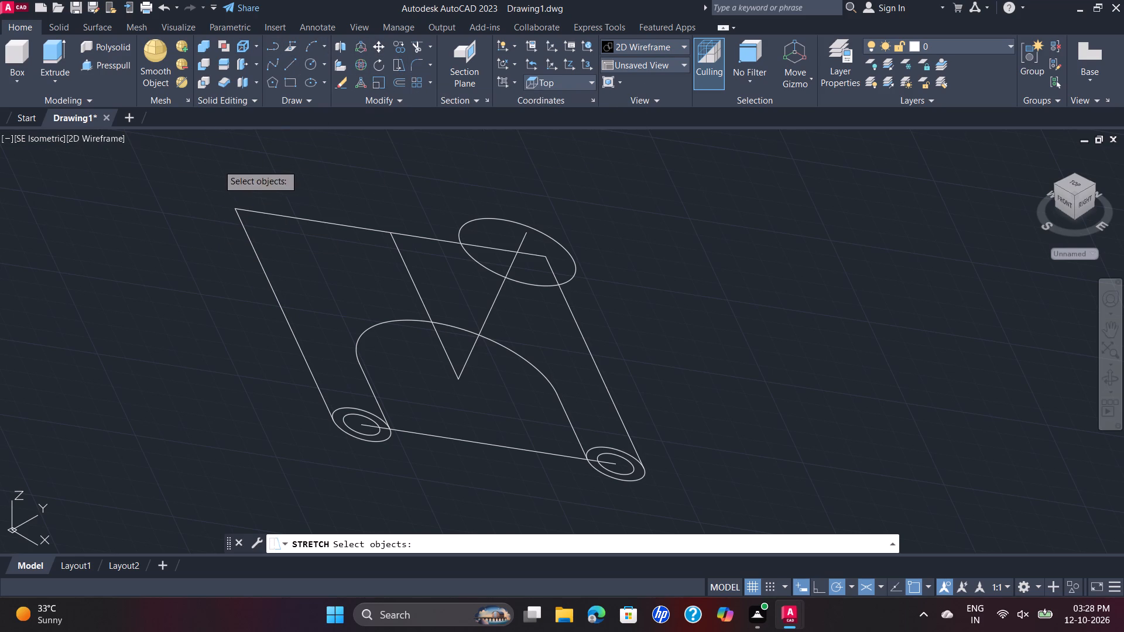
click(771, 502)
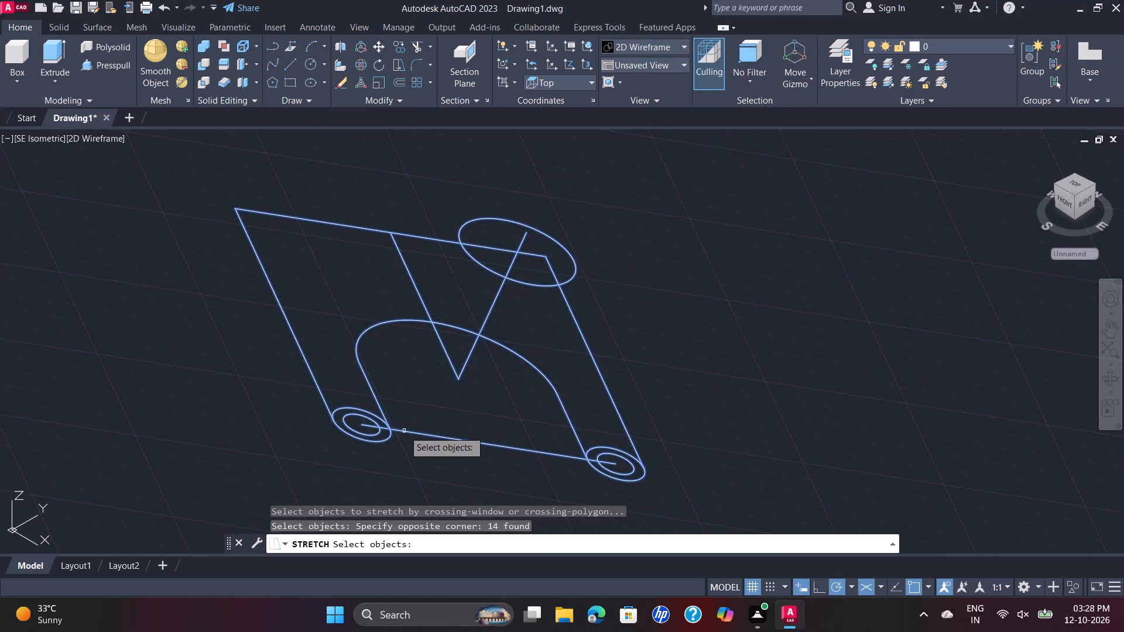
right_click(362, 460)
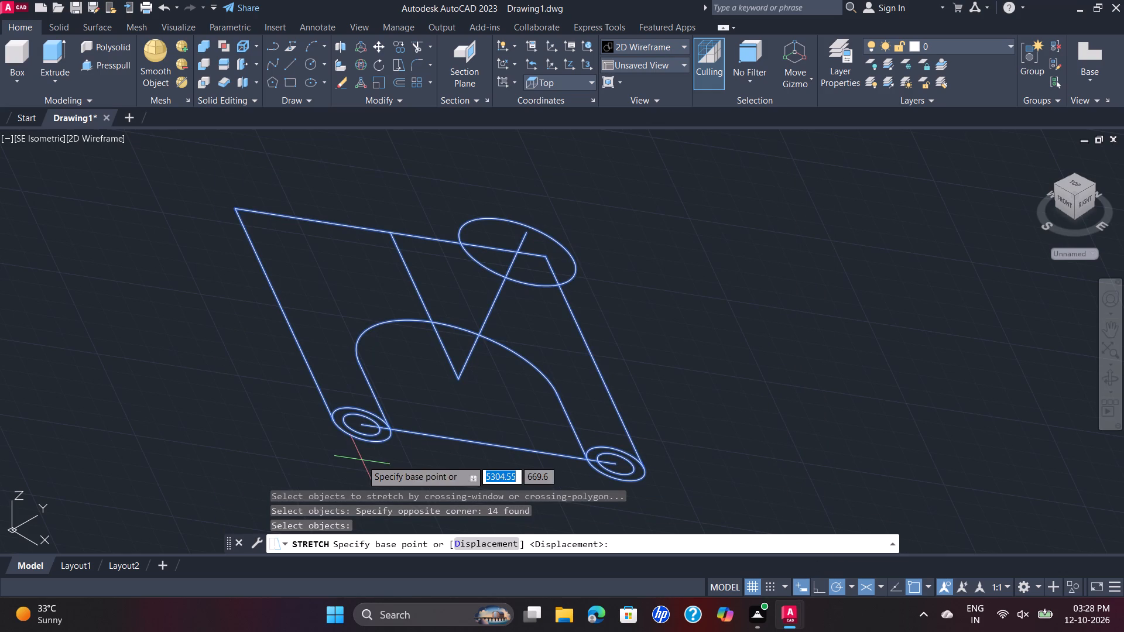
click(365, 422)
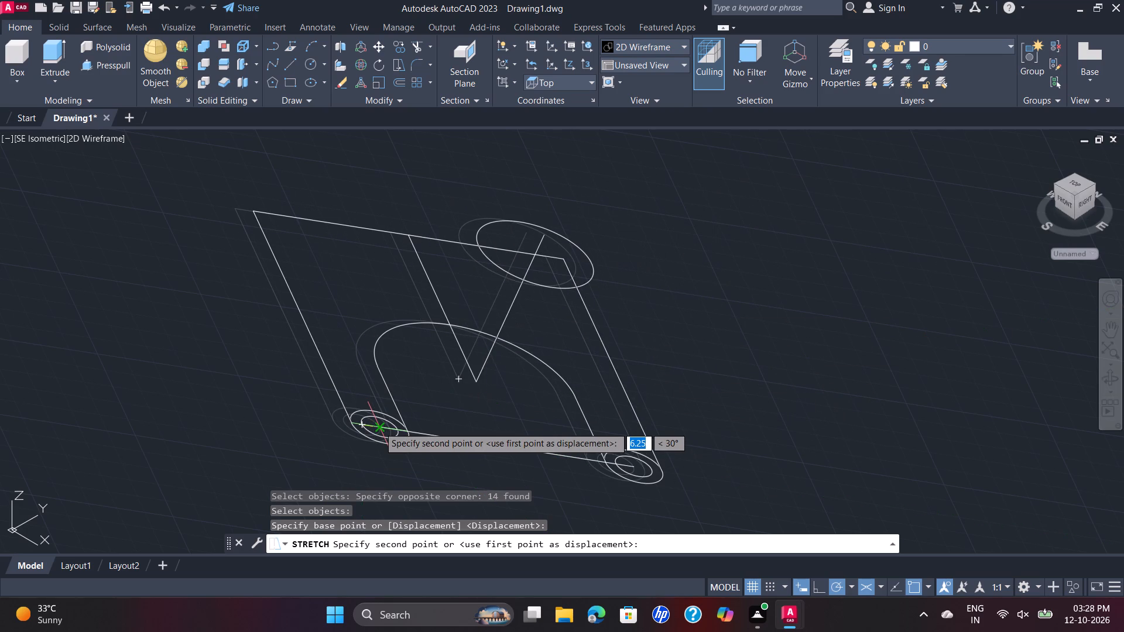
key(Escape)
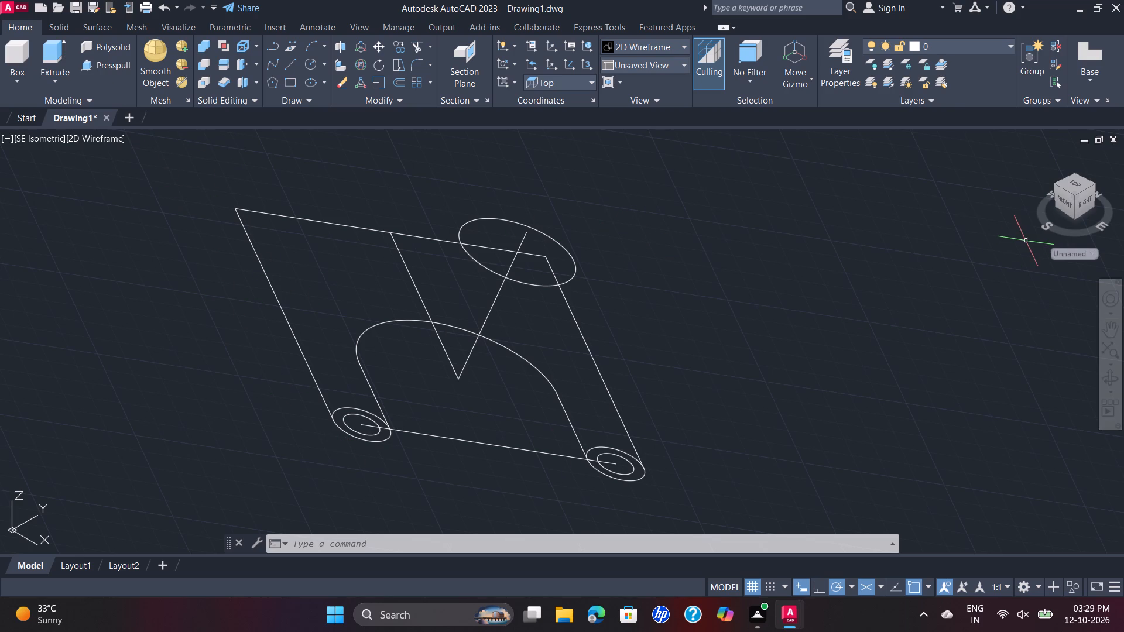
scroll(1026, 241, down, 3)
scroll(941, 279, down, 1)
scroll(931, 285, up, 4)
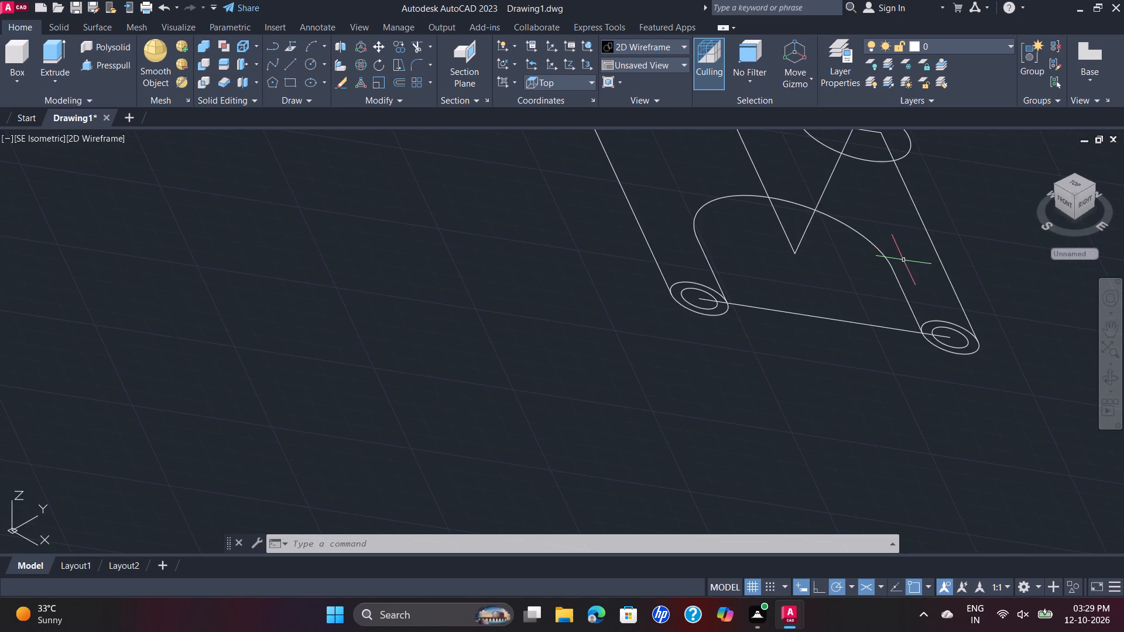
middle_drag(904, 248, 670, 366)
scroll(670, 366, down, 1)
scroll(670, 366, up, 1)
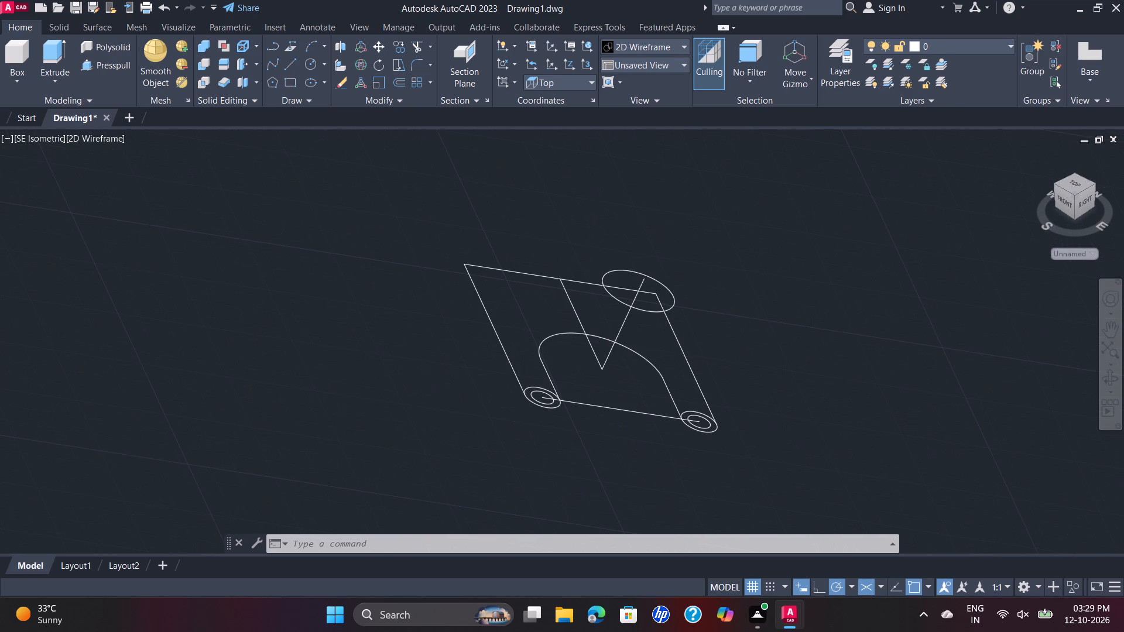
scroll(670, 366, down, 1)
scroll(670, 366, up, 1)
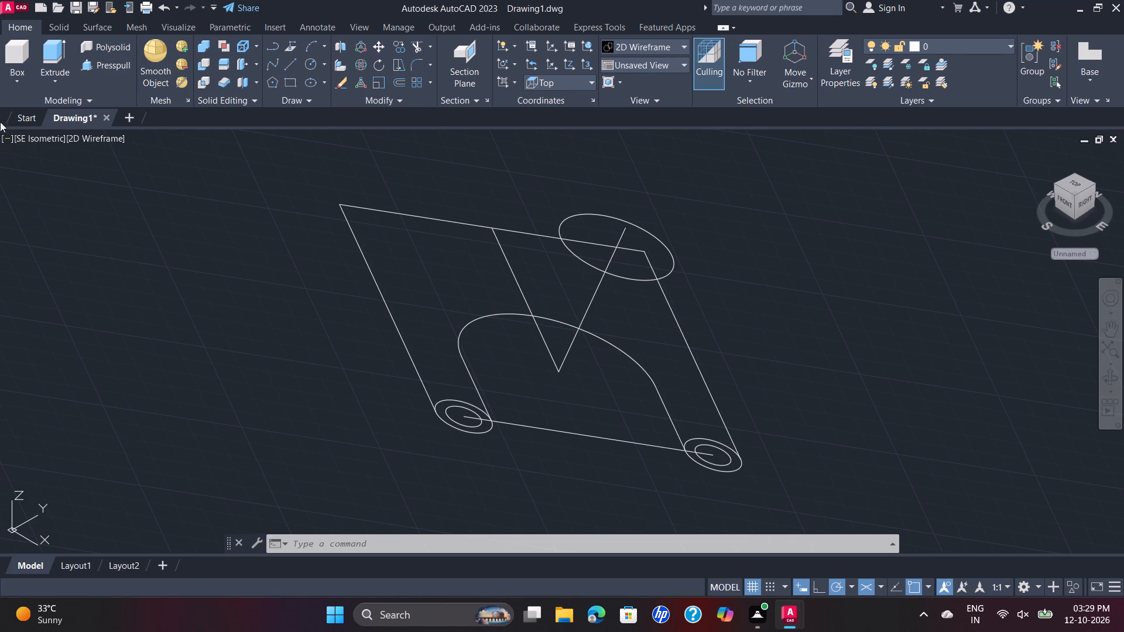
Start a new drawing and set its model view to SE Isometric.
click(124, 122)
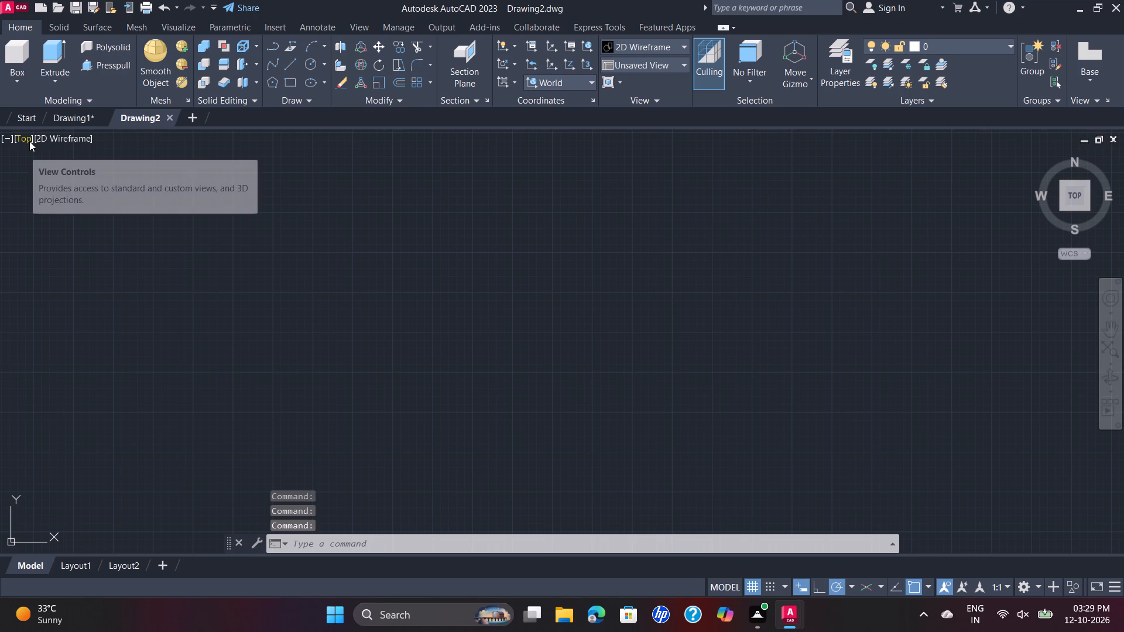
click(29, 141)
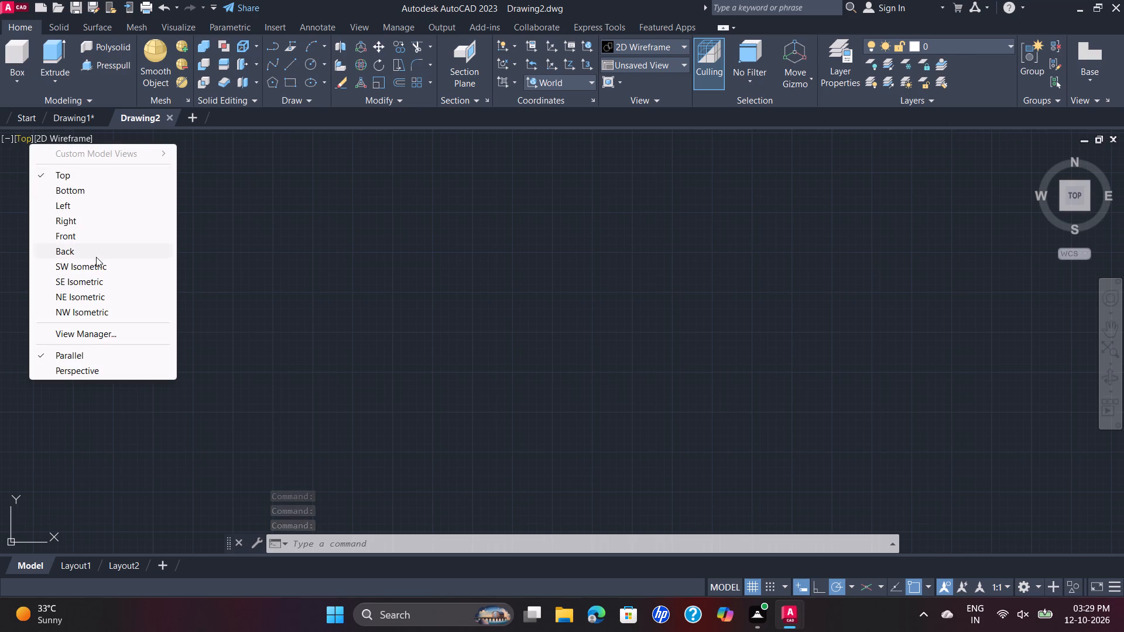
click(111, 277)
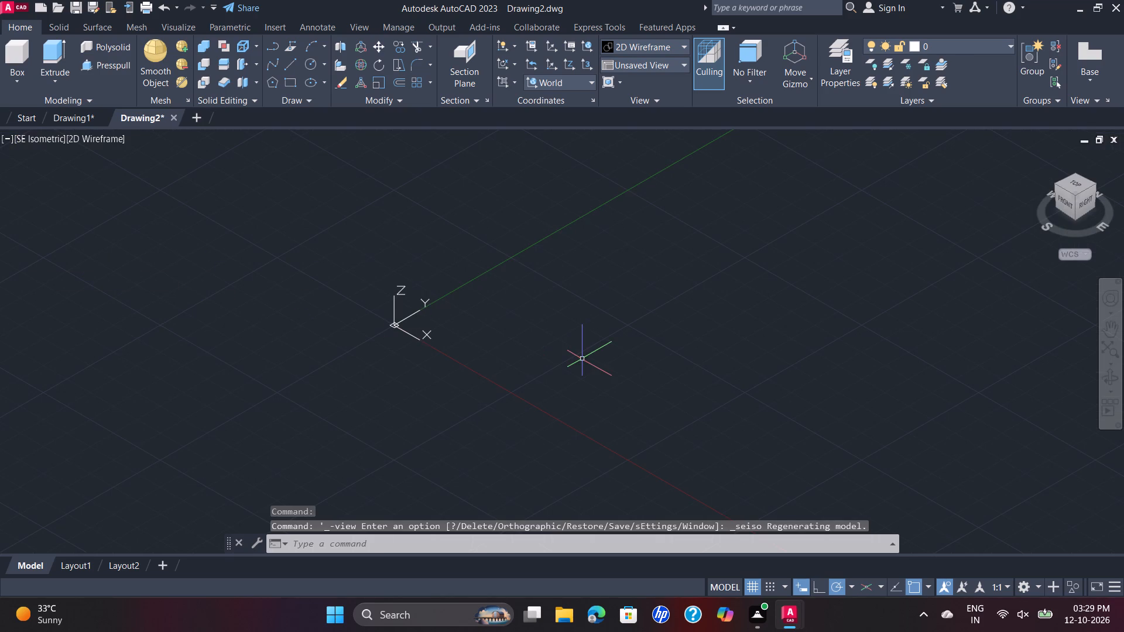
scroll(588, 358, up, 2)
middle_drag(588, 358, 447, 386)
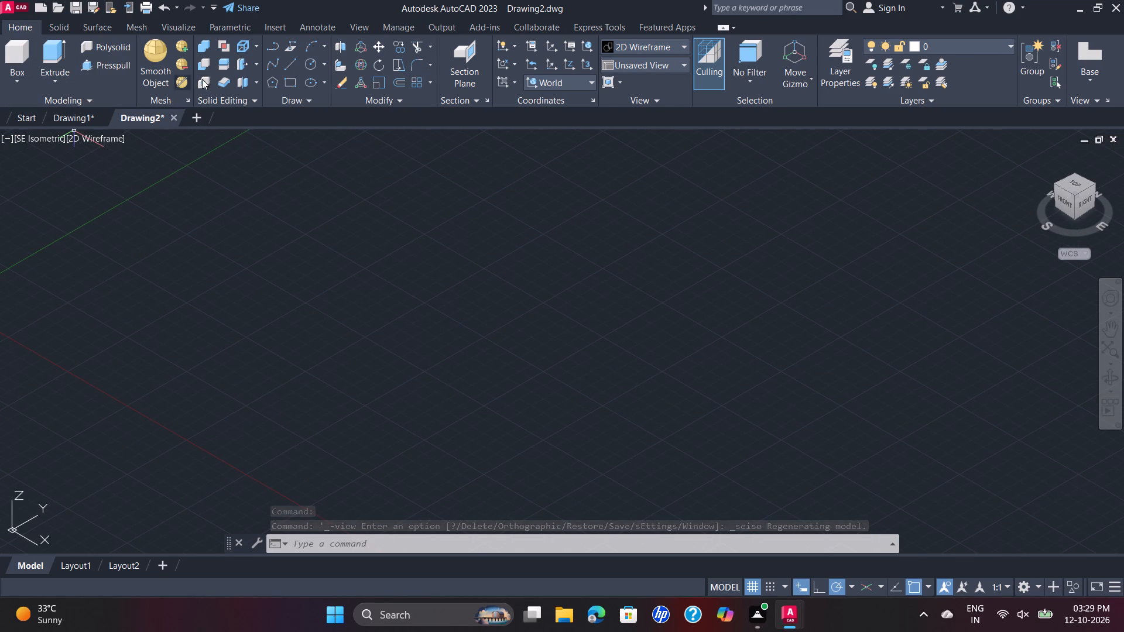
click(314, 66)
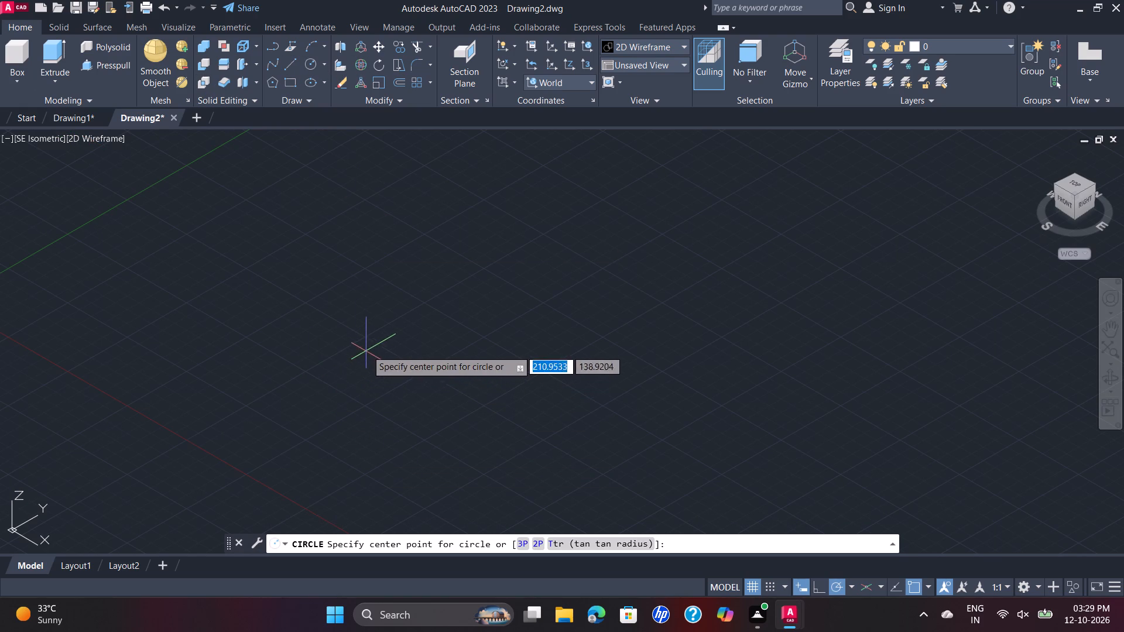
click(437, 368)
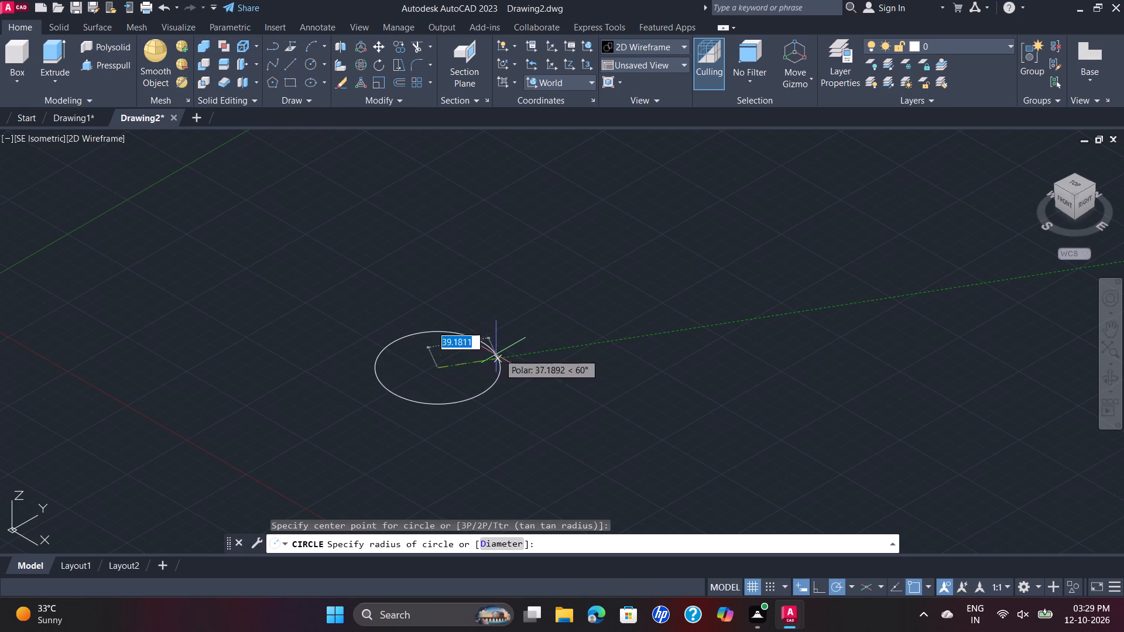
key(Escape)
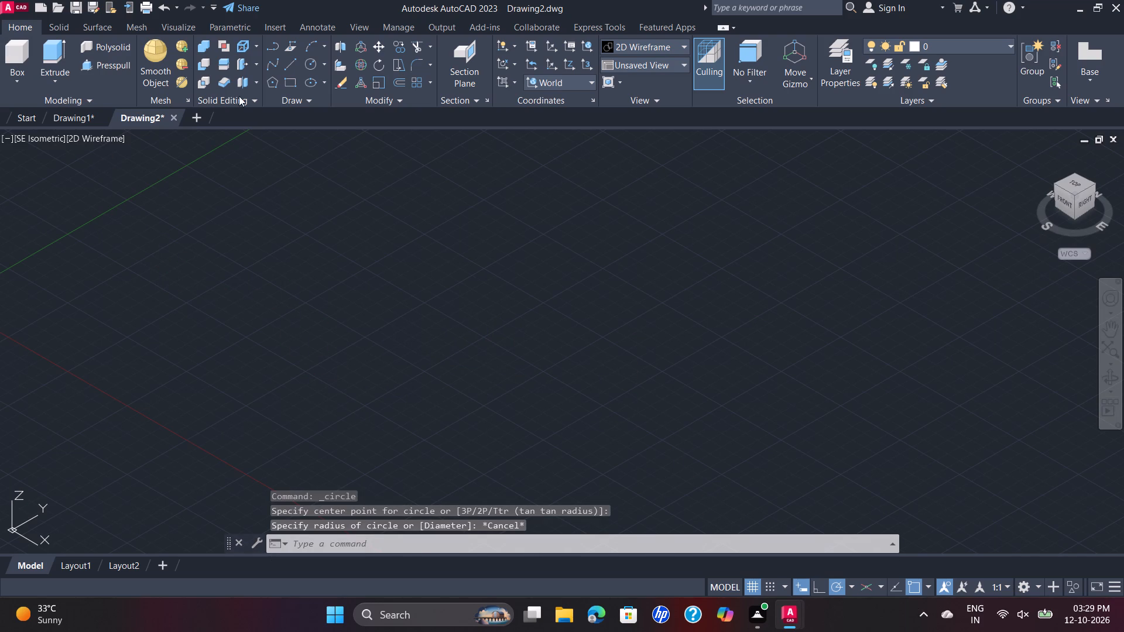
Draw a circle with a diameter of 20 in an empty area of the new drawing.
click(304, 70)
click(445, 428)
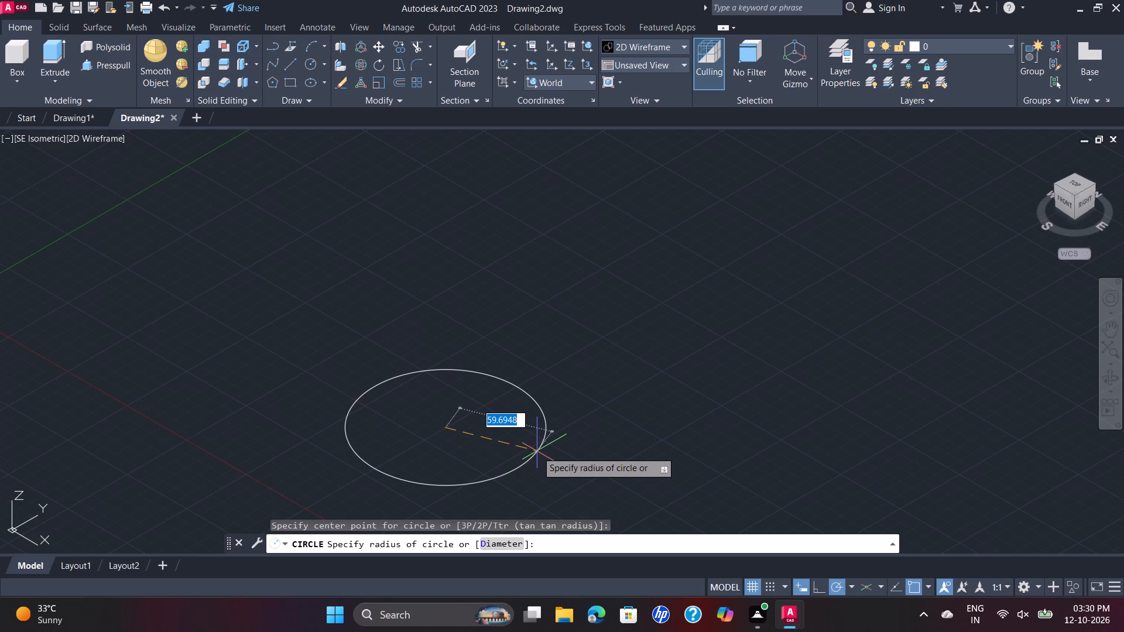
key(d)
key(Return)
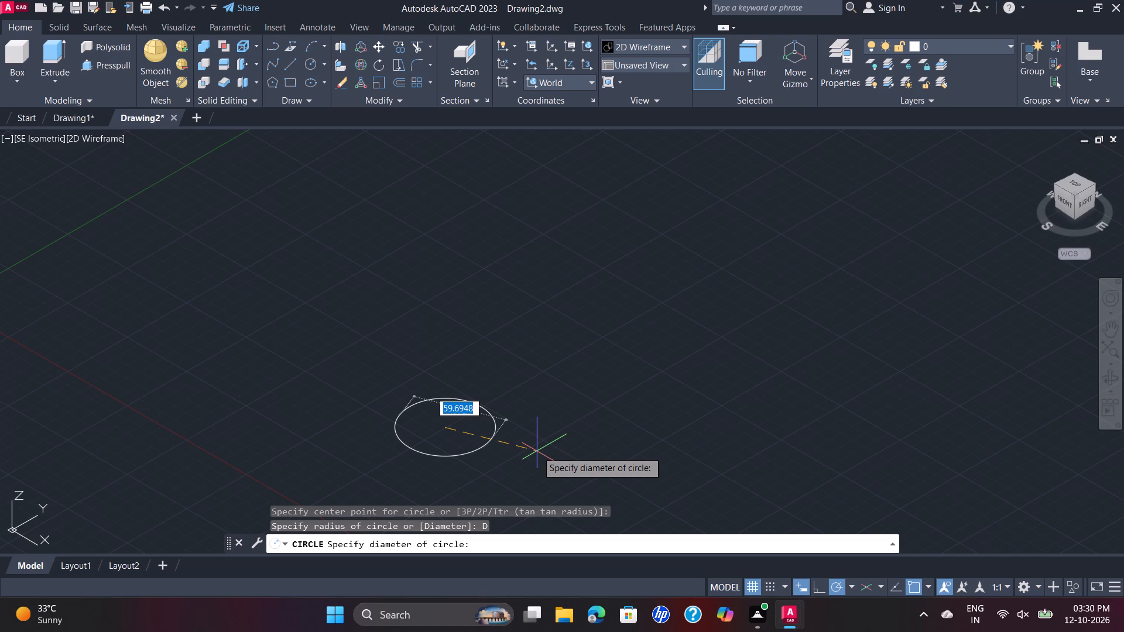
text(20)
key(Return)
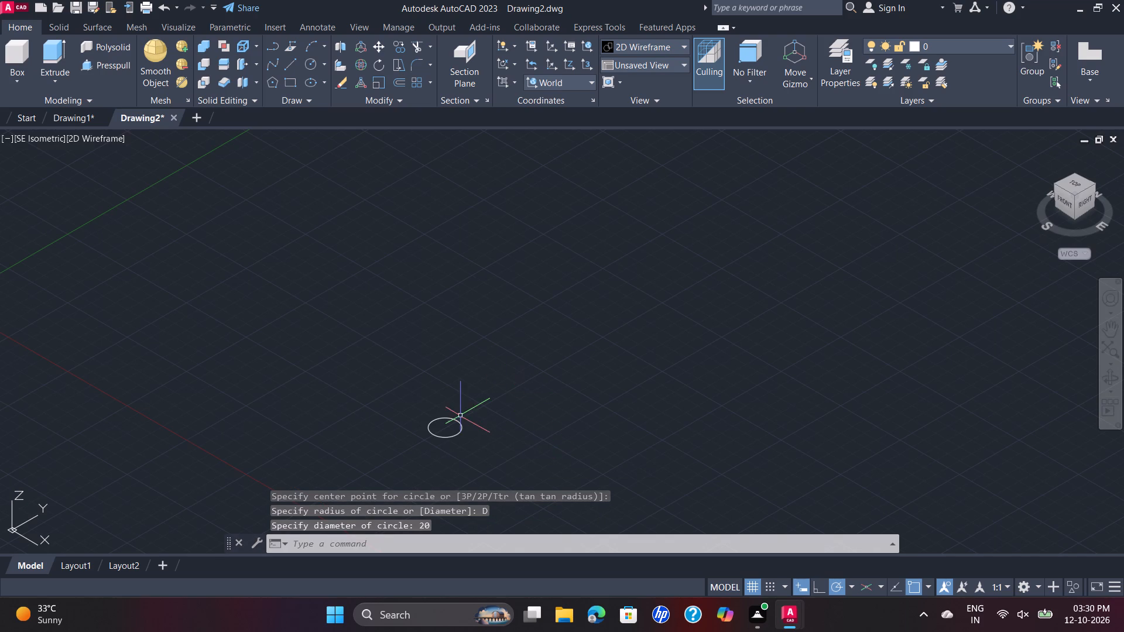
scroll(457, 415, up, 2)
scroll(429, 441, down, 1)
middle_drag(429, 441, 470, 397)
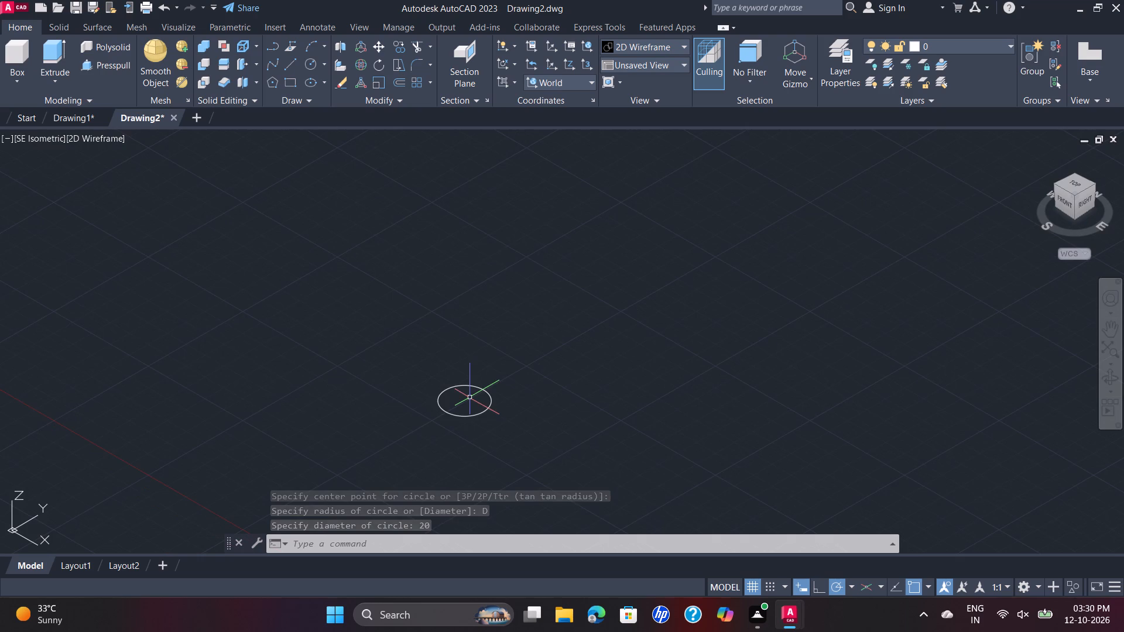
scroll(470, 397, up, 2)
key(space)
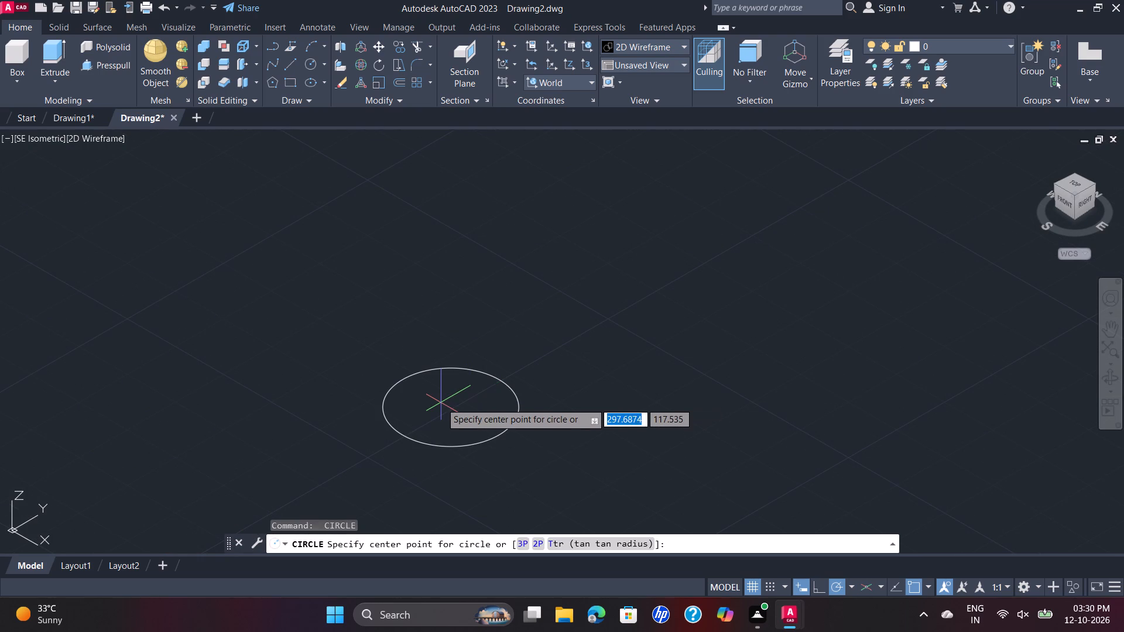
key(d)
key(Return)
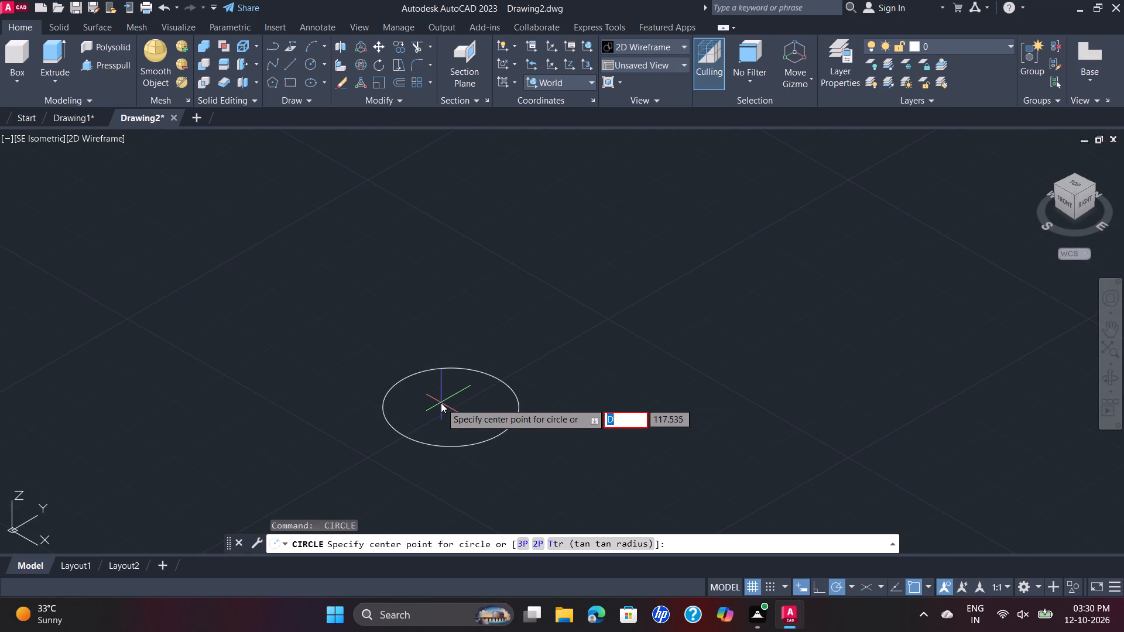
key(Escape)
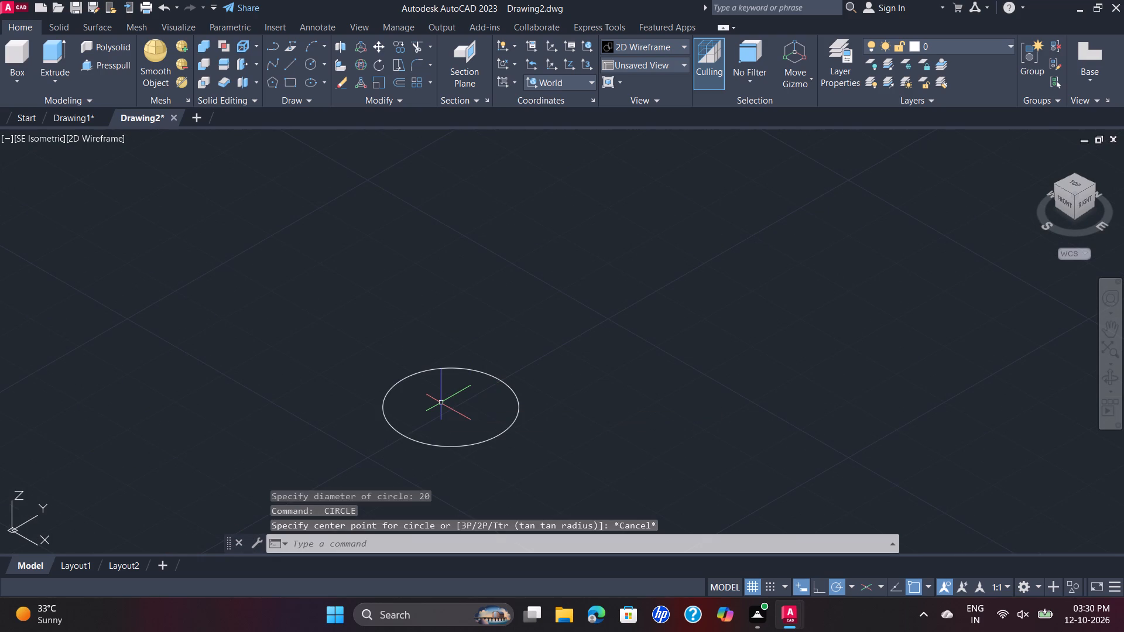
Draw a circle with a diameter of 12.50 concentric with the 20 diameter circle.
key(space)
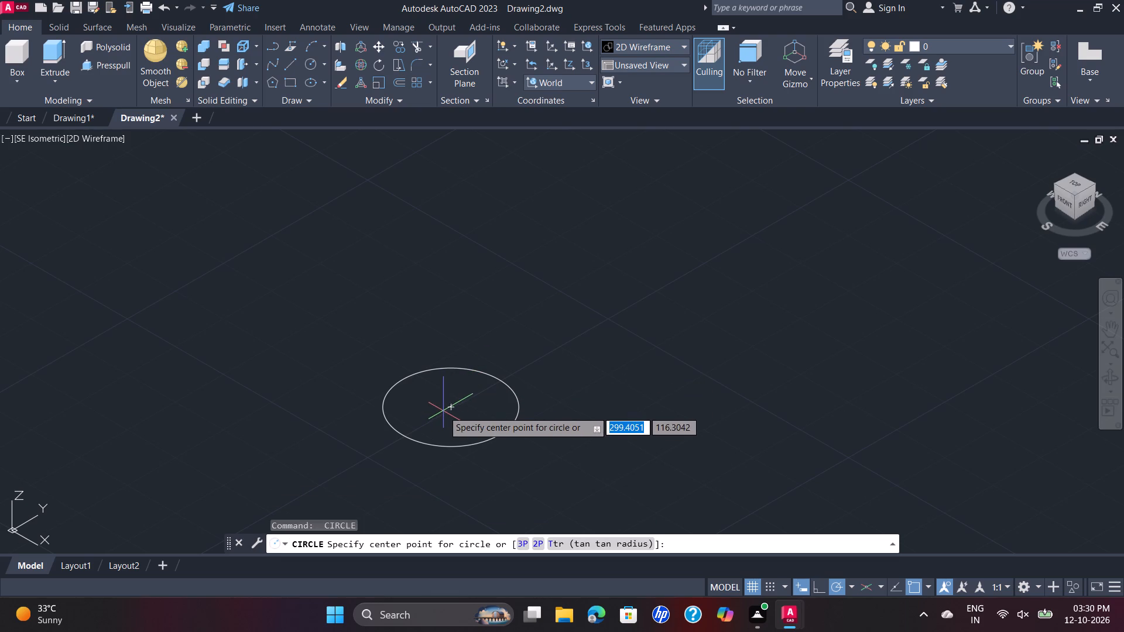
click(452, 407)
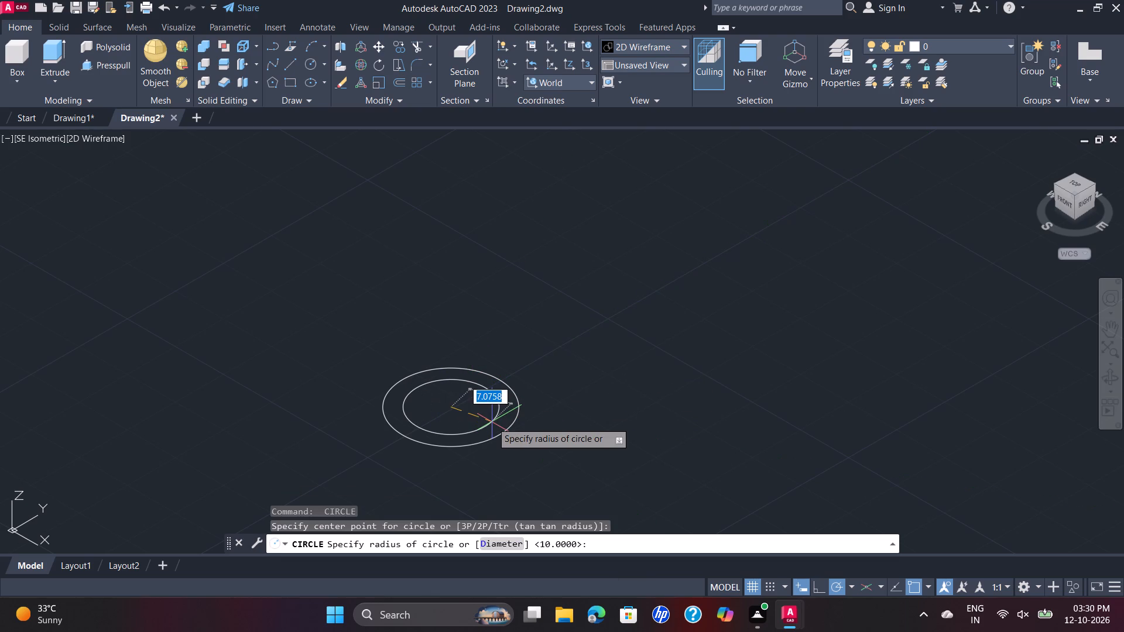
key(d)
key(Return)
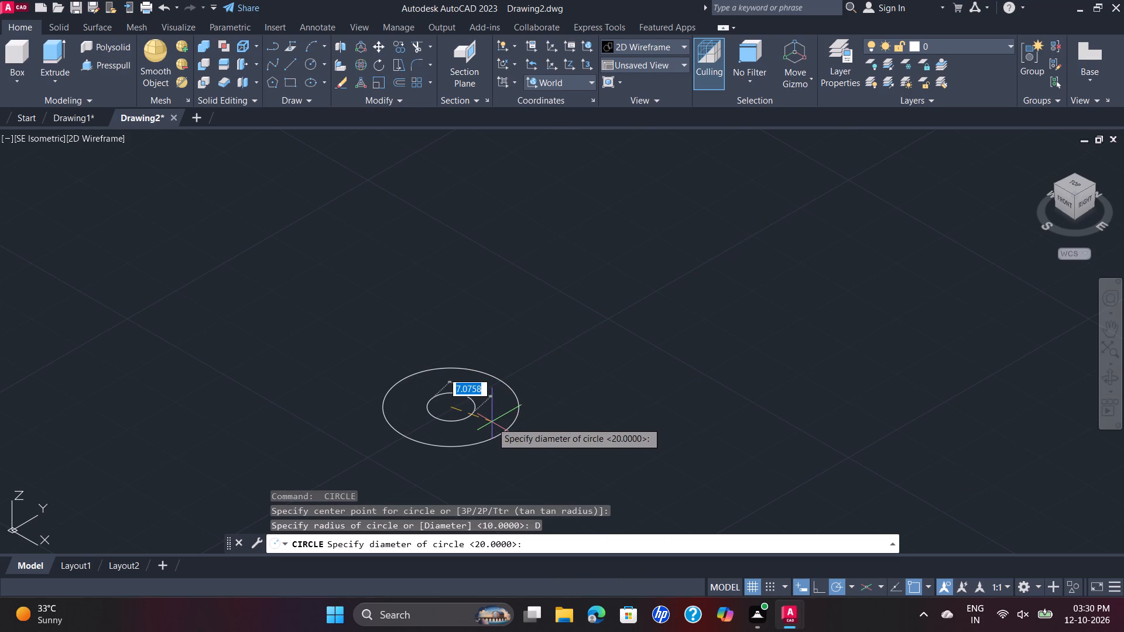
text(12.50)
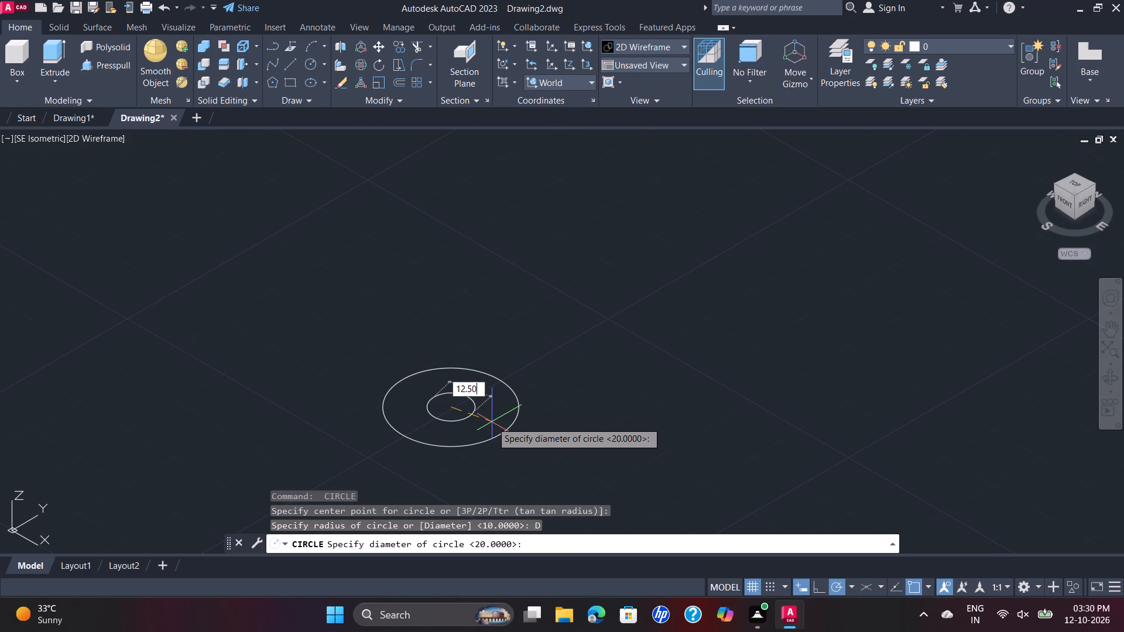
key(Return)
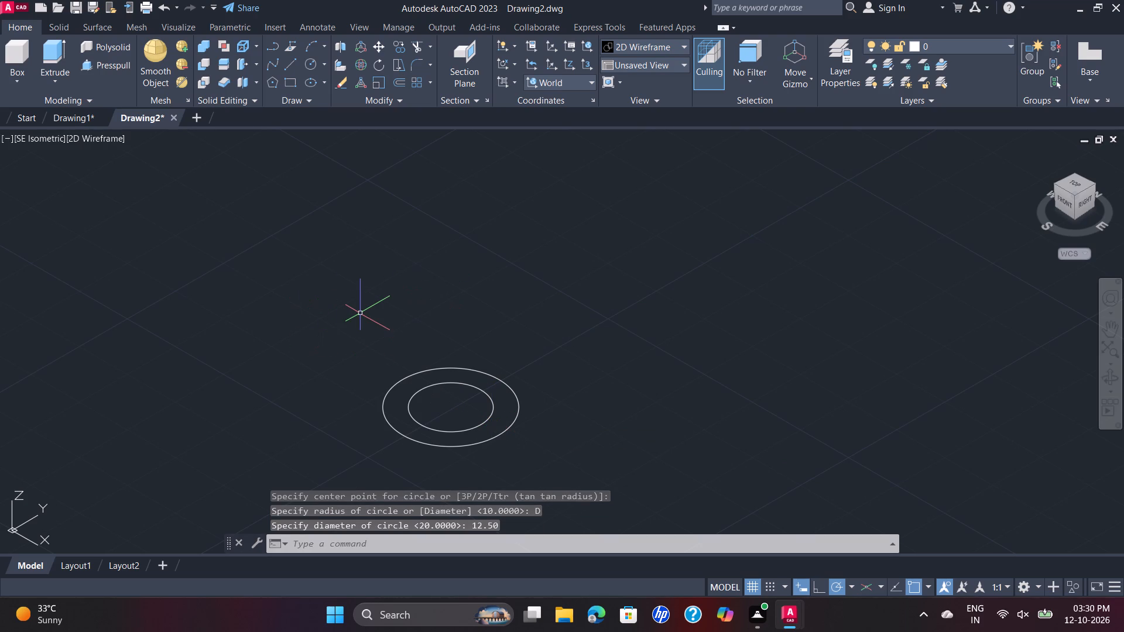
Draw a line 90 long from the circles' common centre along the 90° polar direction.
key(l)
key(Return)
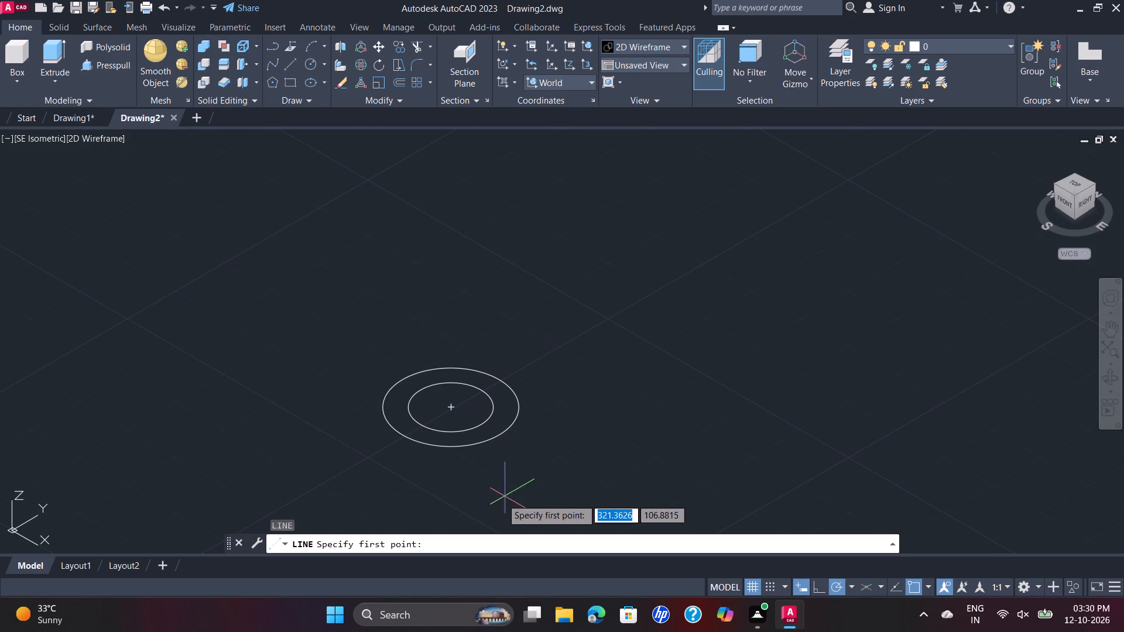
click(448, 411)
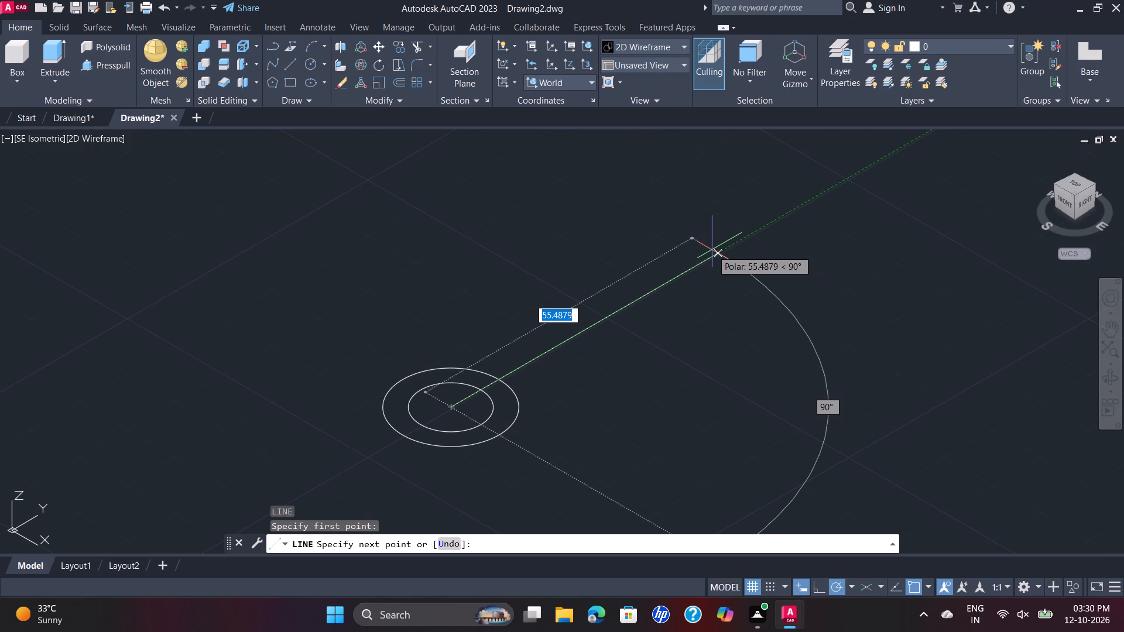
text(90)
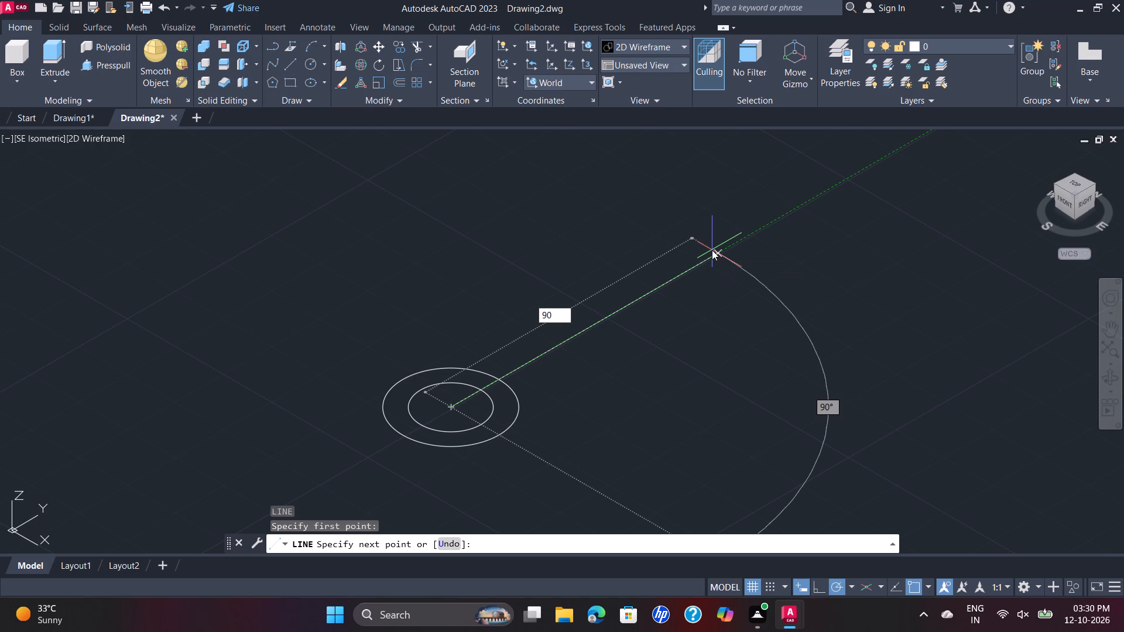
key(Return)
scroll(906, 172, down, 1)
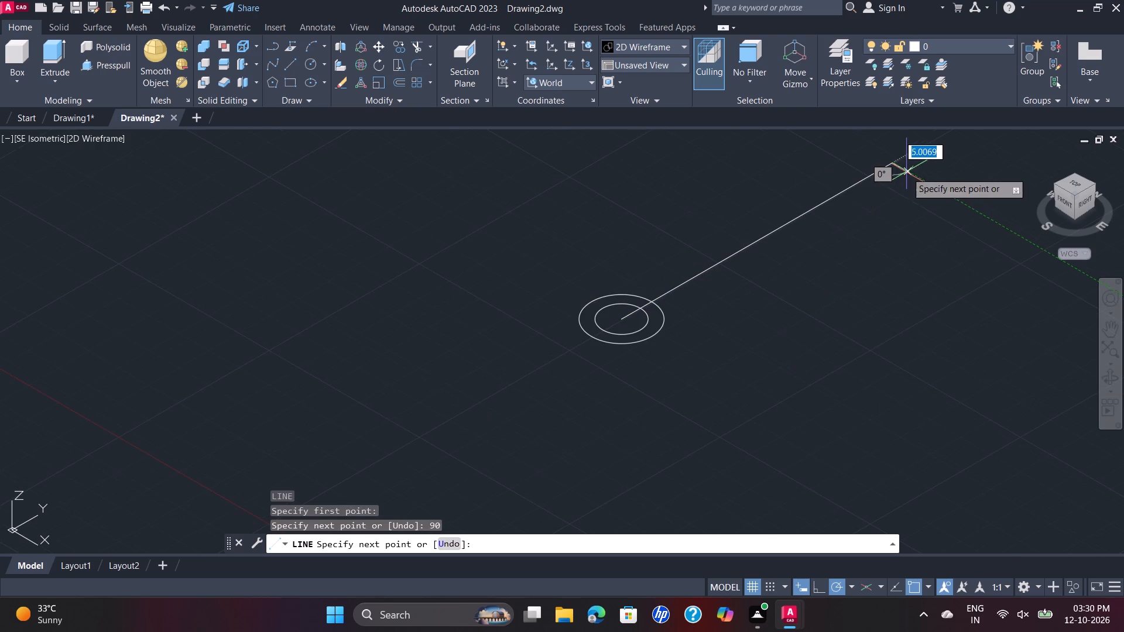
scroll(906, 173, up, 1)
middle_drag(906, 173, 832, 270)
scroll(832, 270, down, 3)
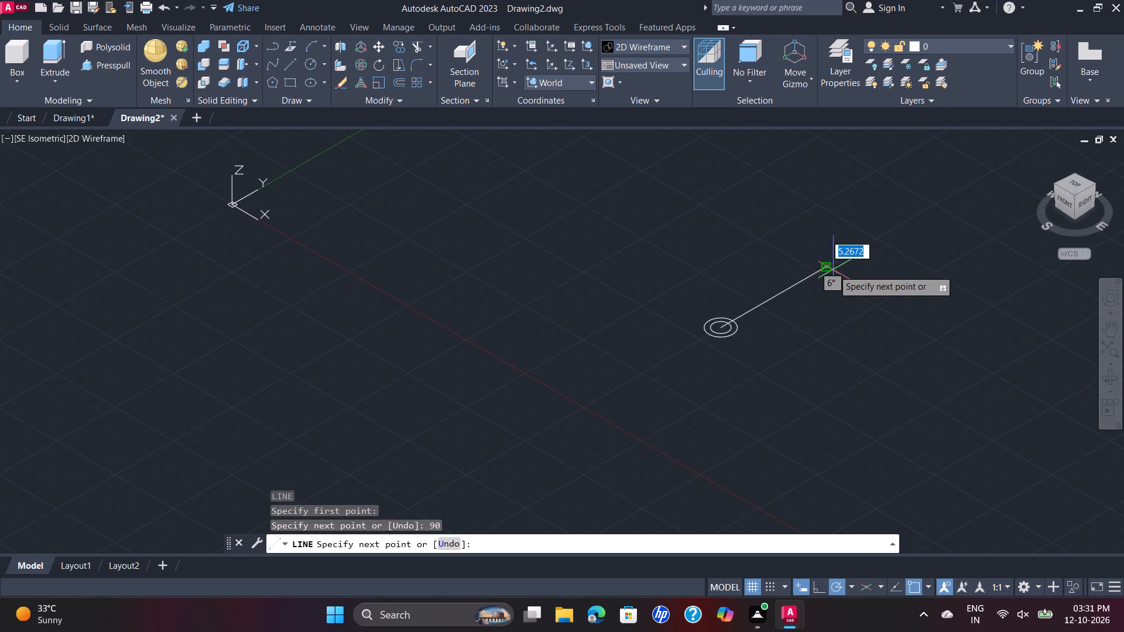
scroll(833, 270, up, 1)
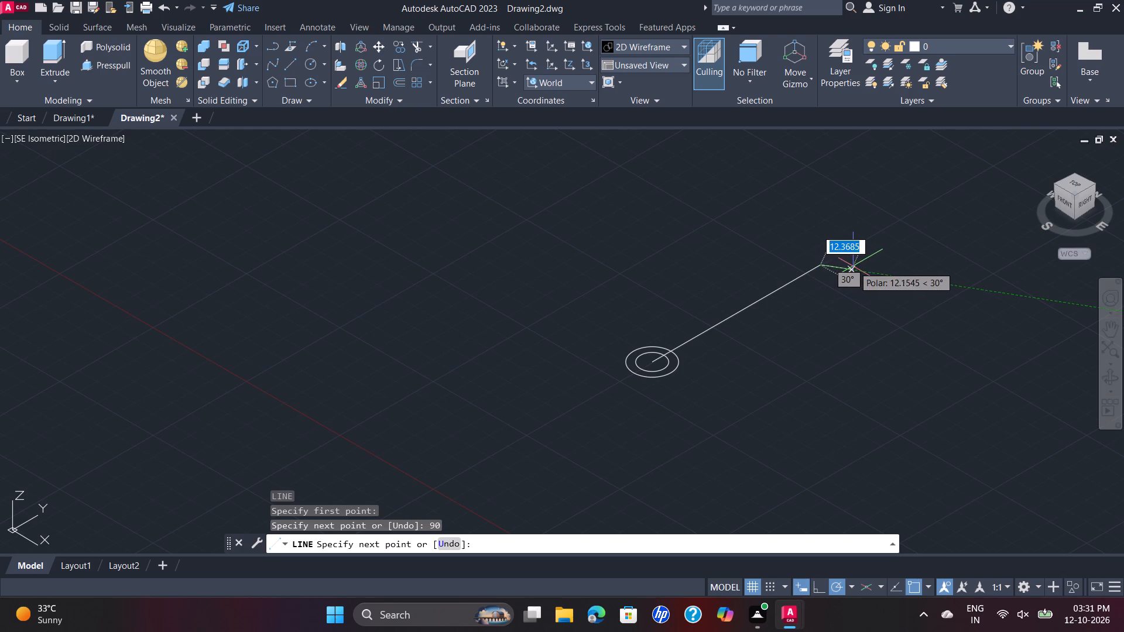
key(Escape)
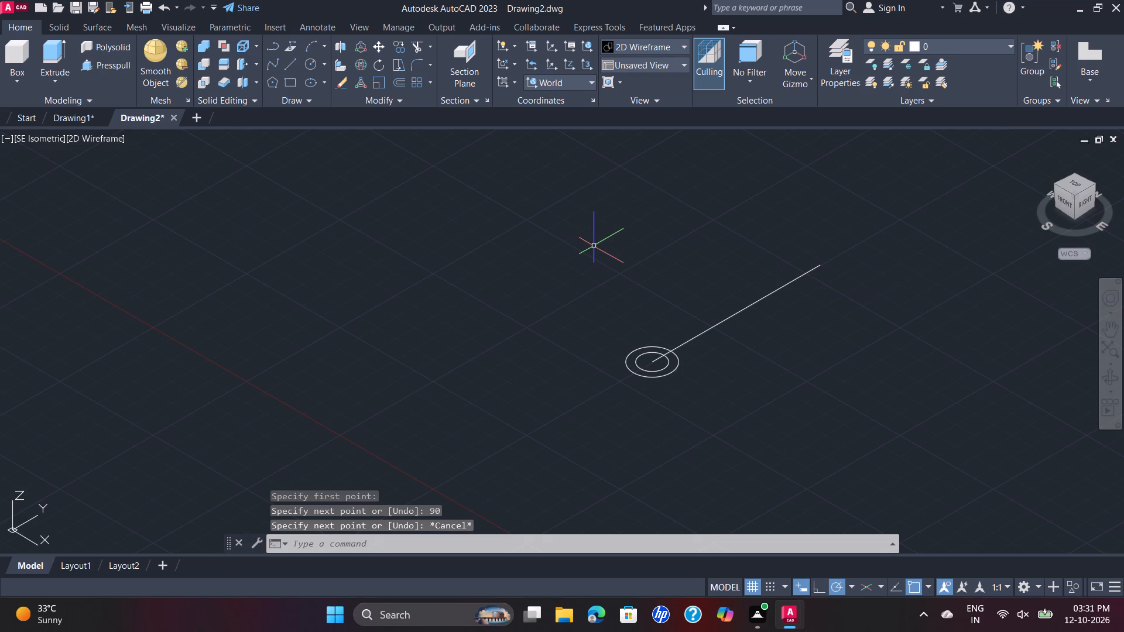
Set the drawing units' length precision to 0.00.
text(UN)
key(Return)
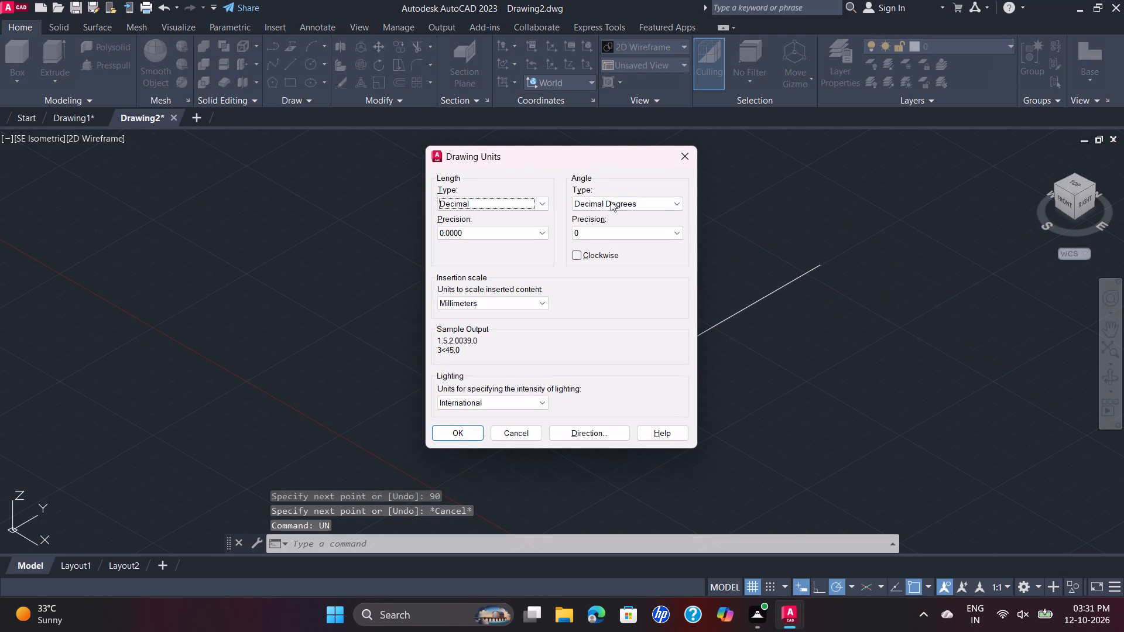
click(546, 233)
click(504, 264)
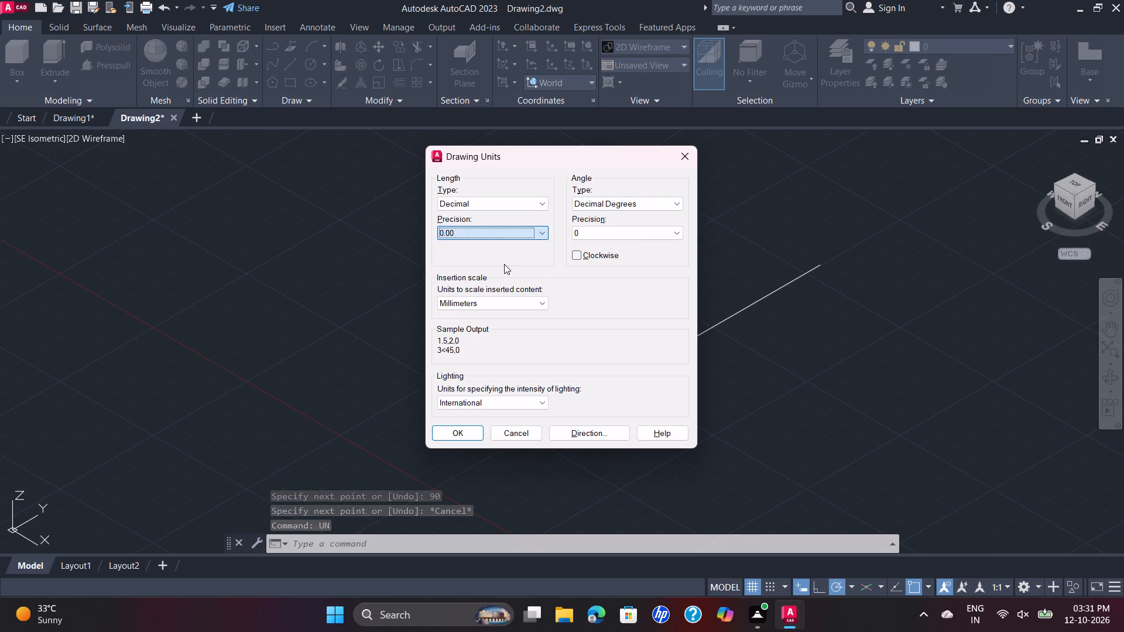
click(461, 426)
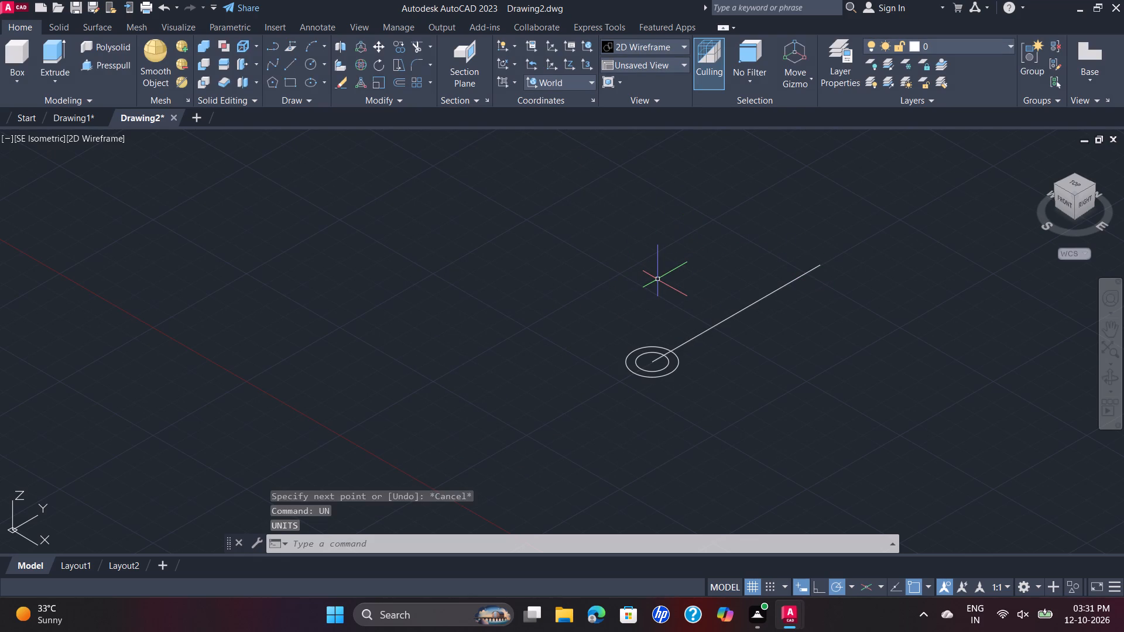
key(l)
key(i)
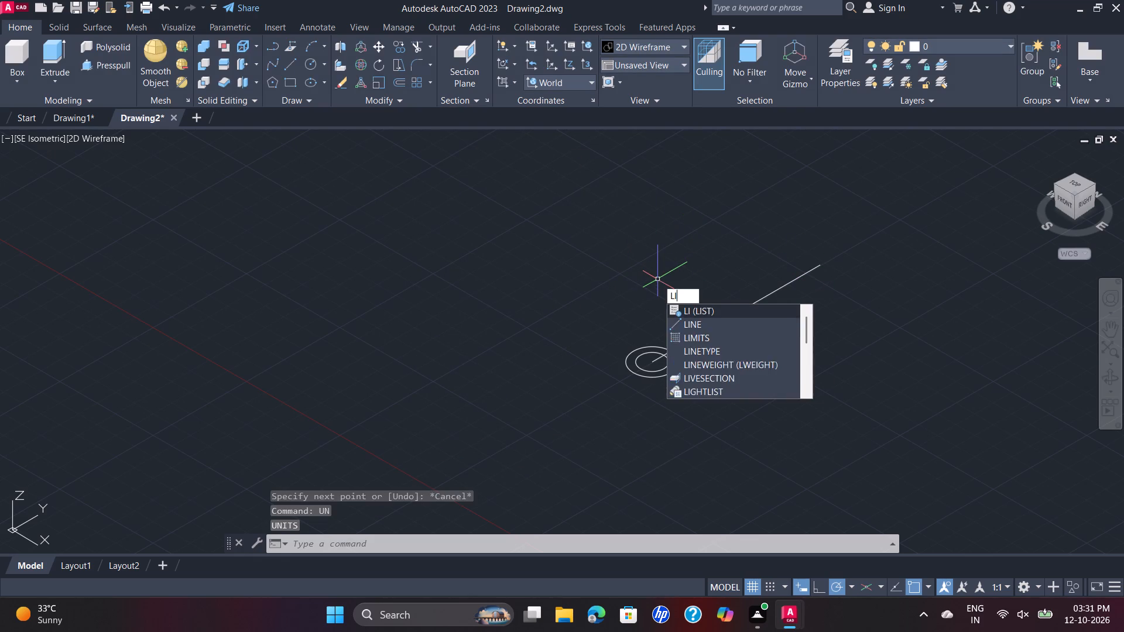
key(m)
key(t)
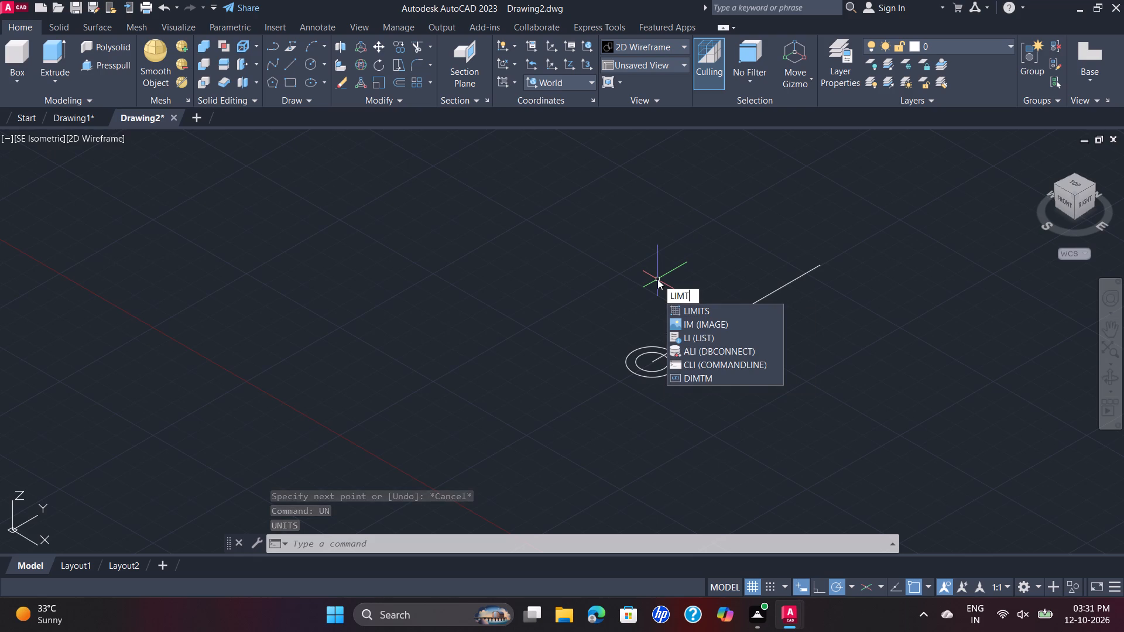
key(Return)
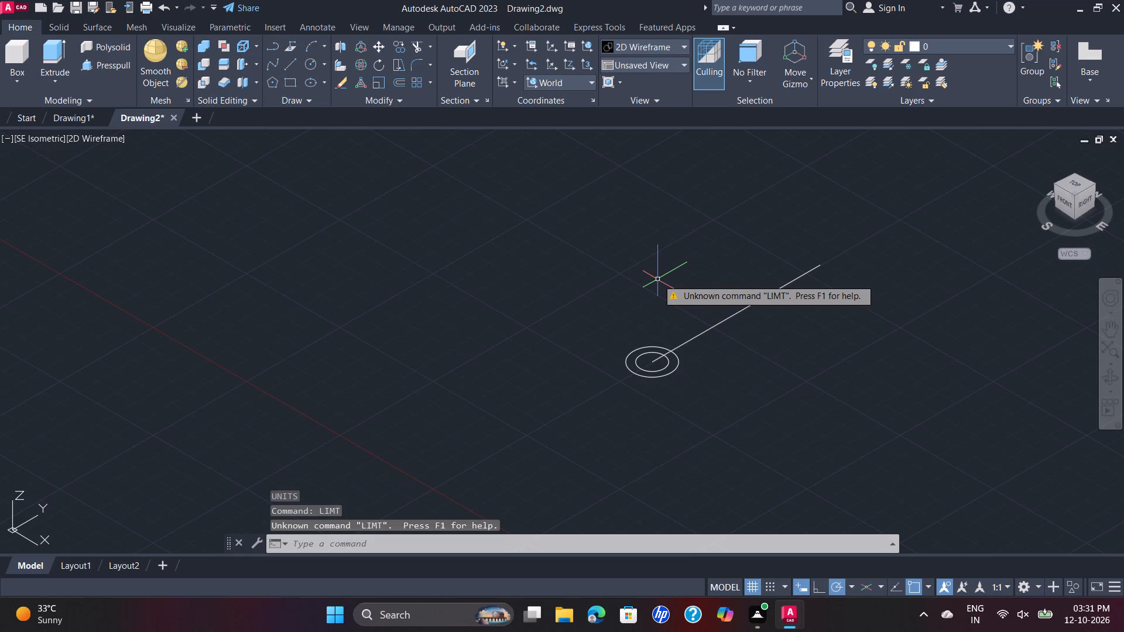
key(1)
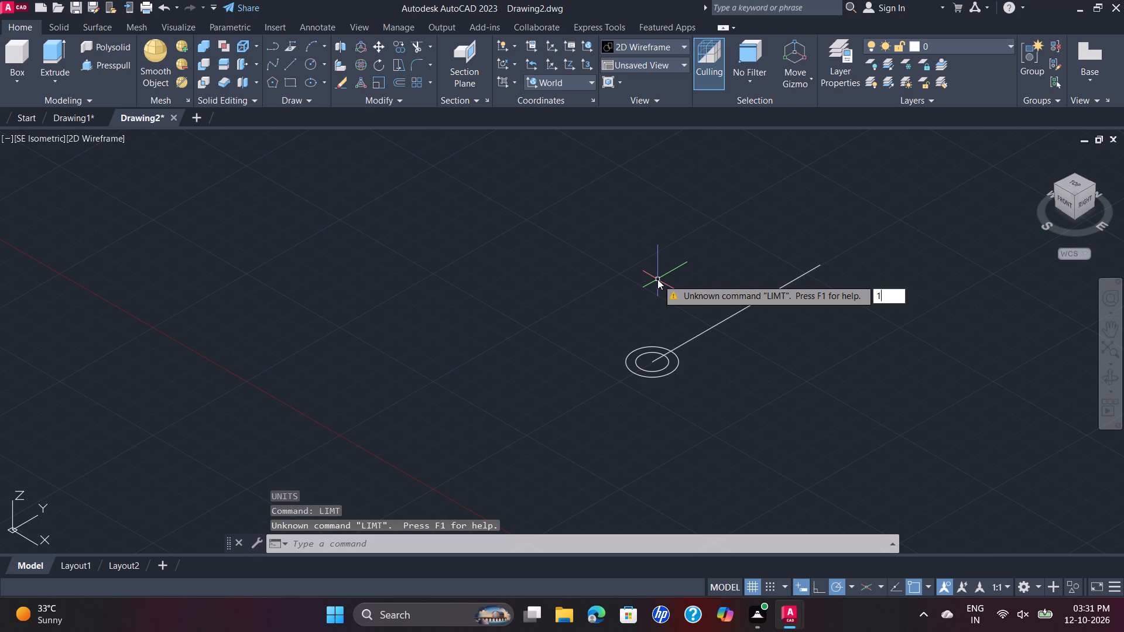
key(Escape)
Set the model space limits with the lower left corner at 0,0 and the upper right corner at 200,200.
key(l)
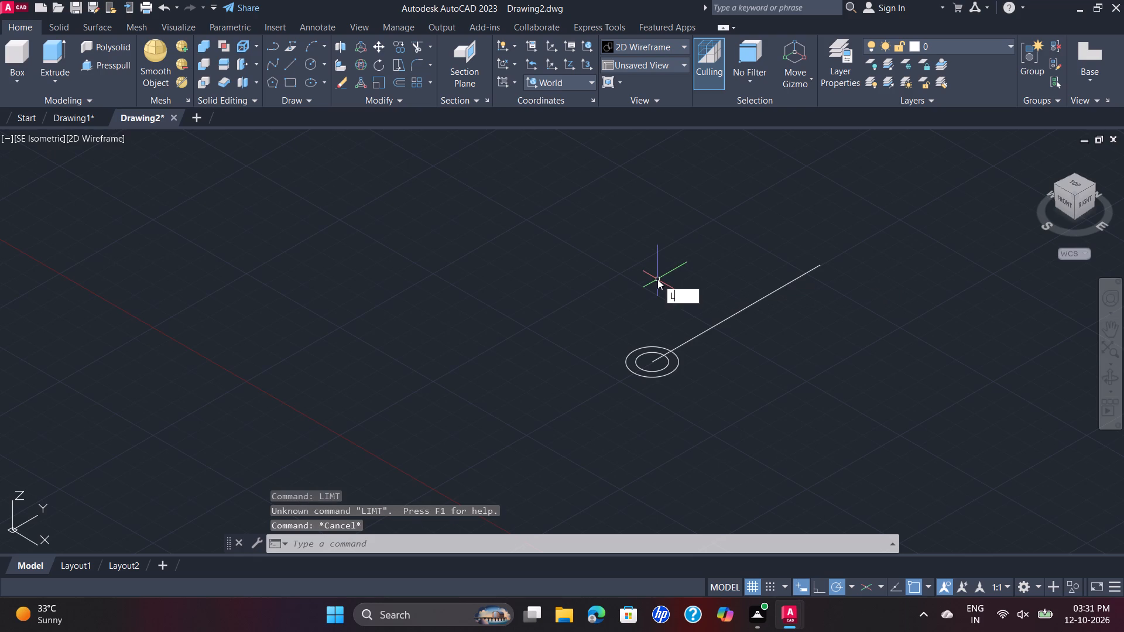
key(i)
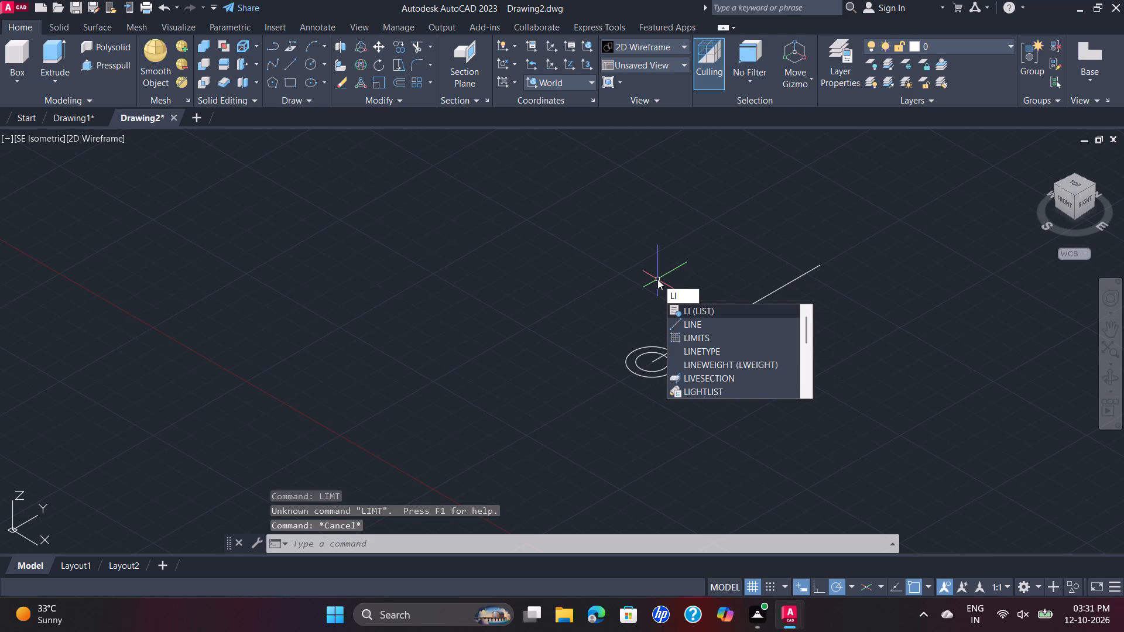
key(m)
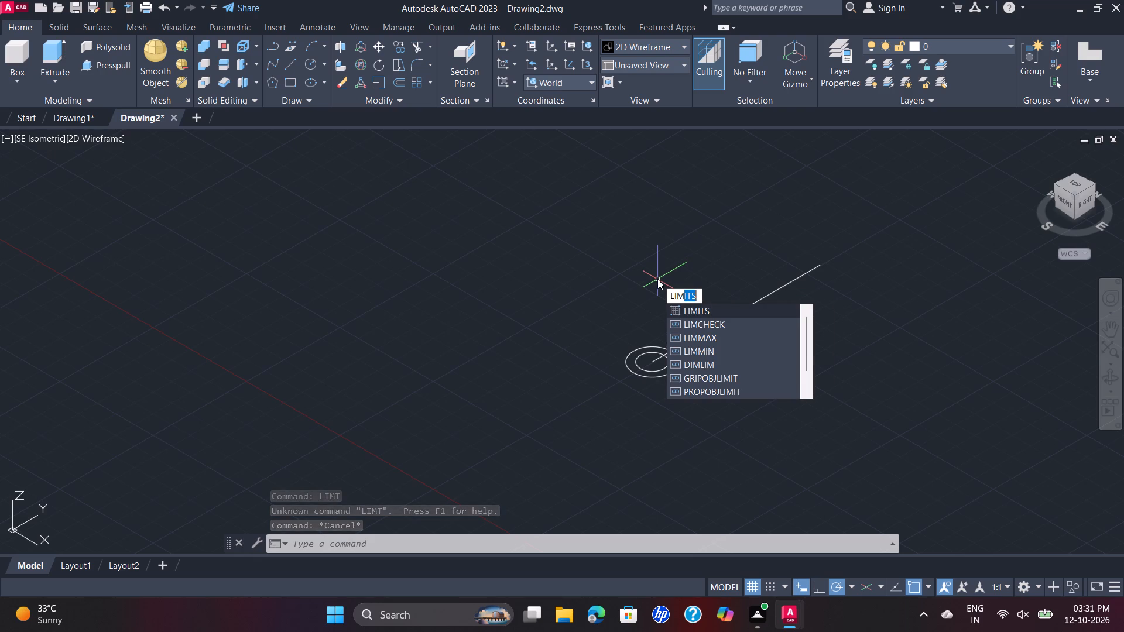
key(Return)
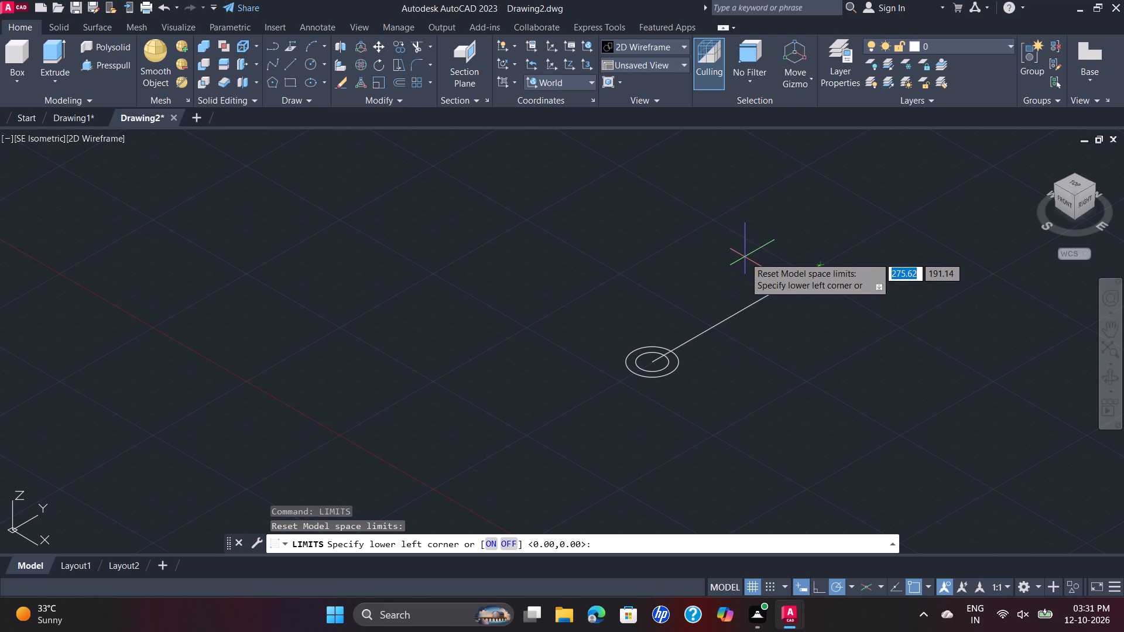
key(0)
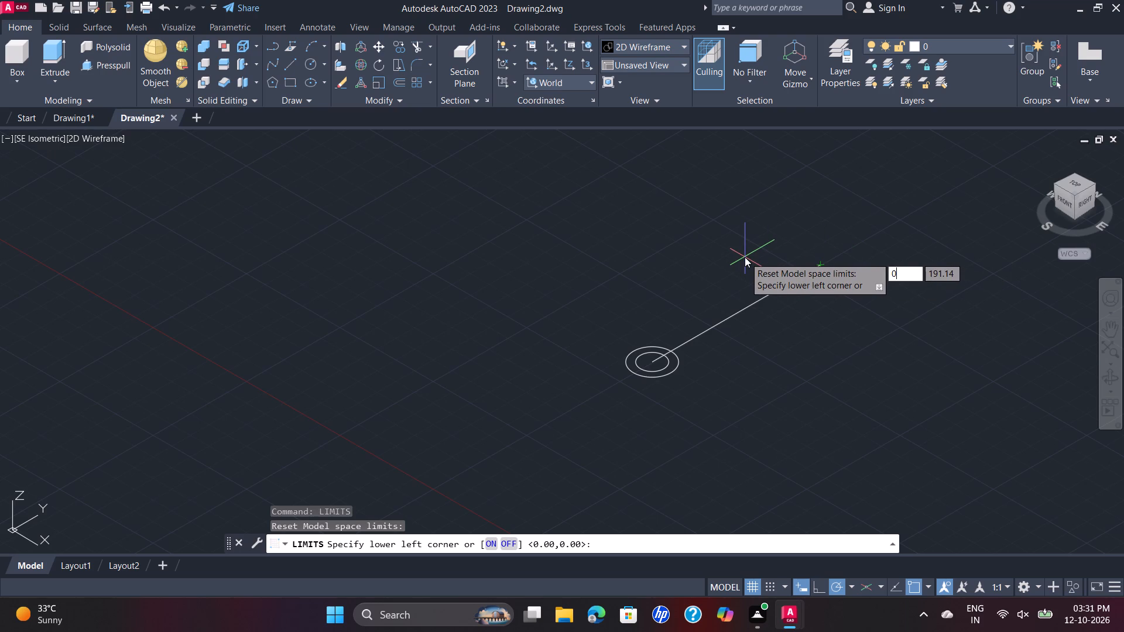
text(,0)
key(Return)
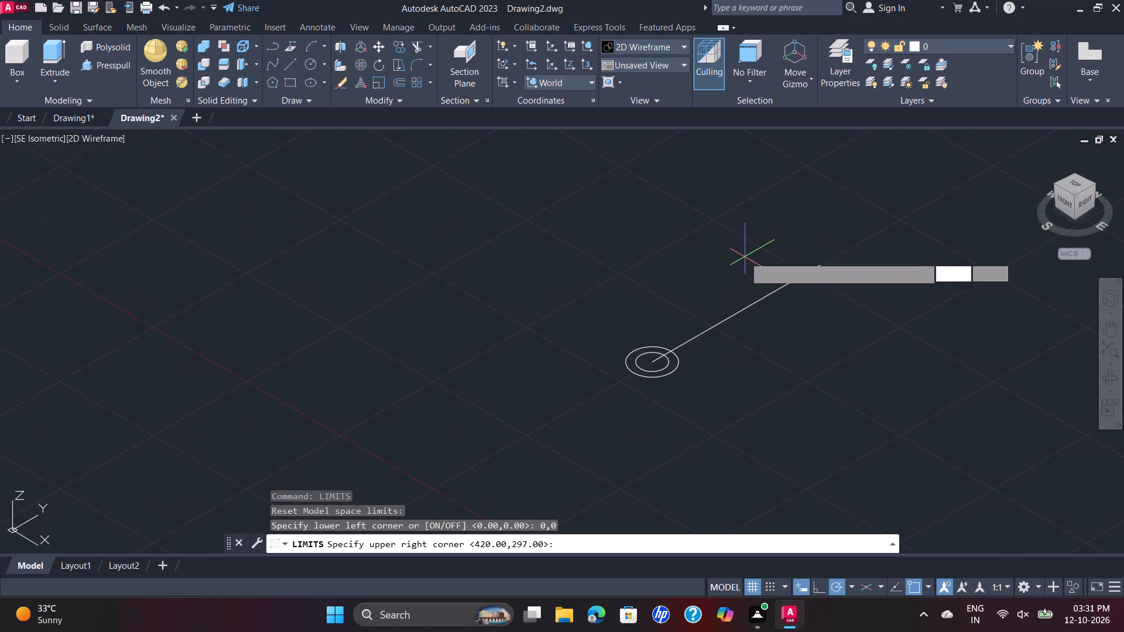
text(200)
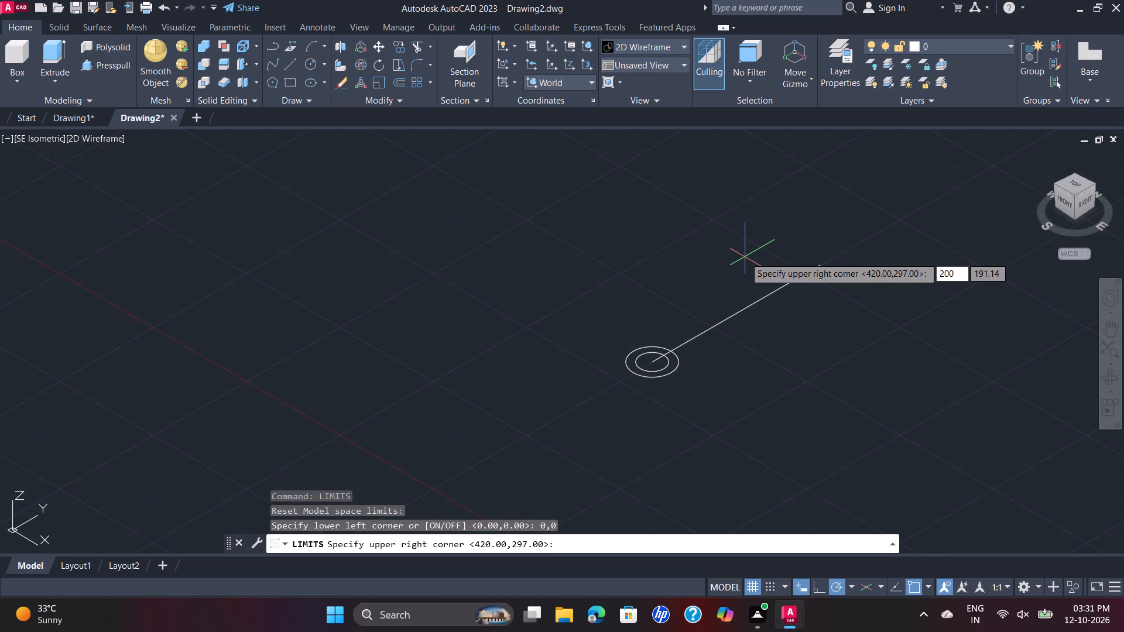
key(comma)
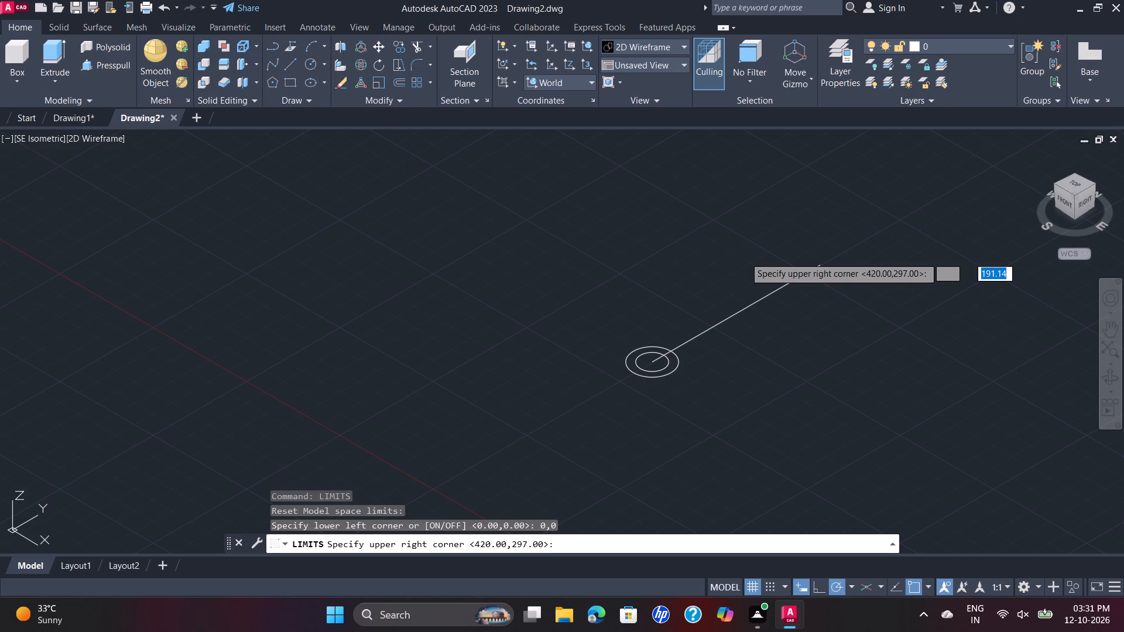
text(200)
key(Return)
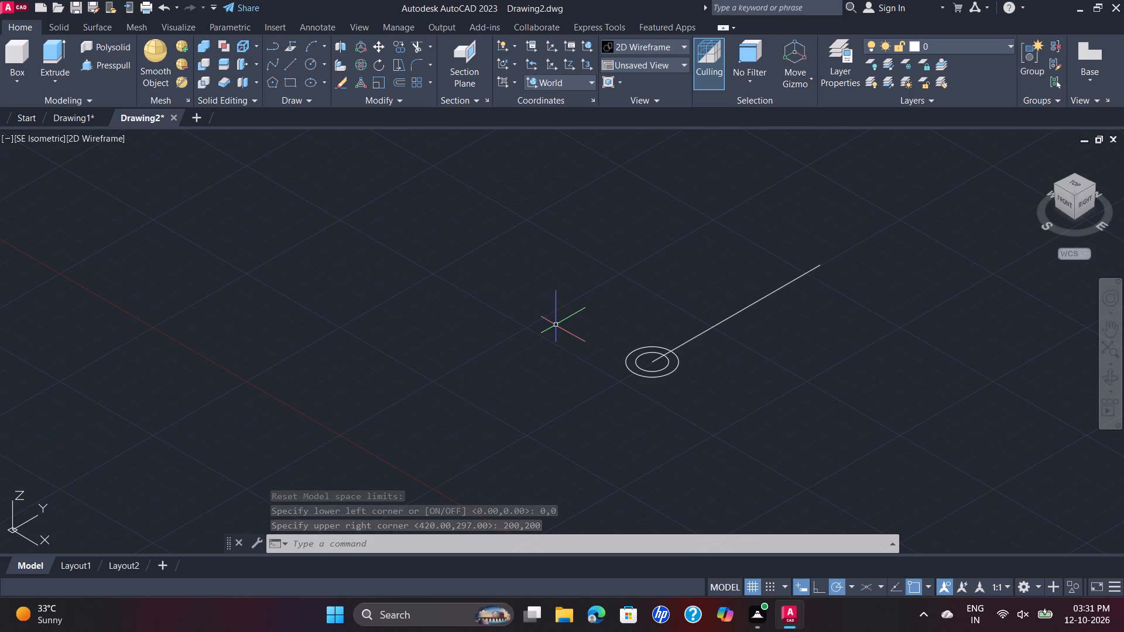
Turn on log file recording with the LOGFILEON command.
text(LO)
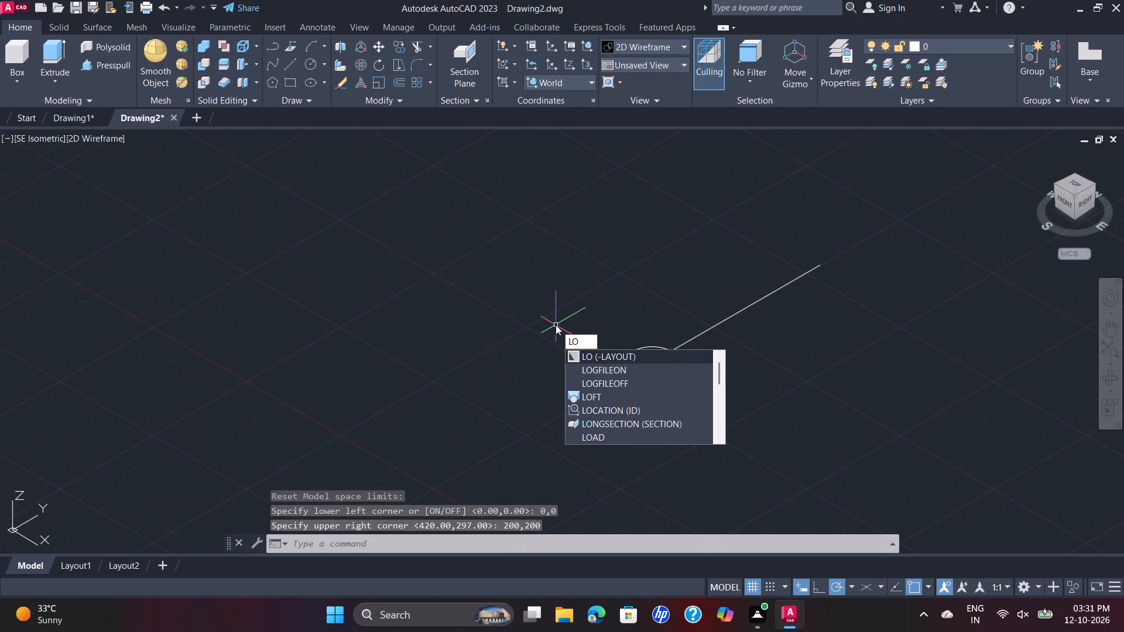
click(612, 368)
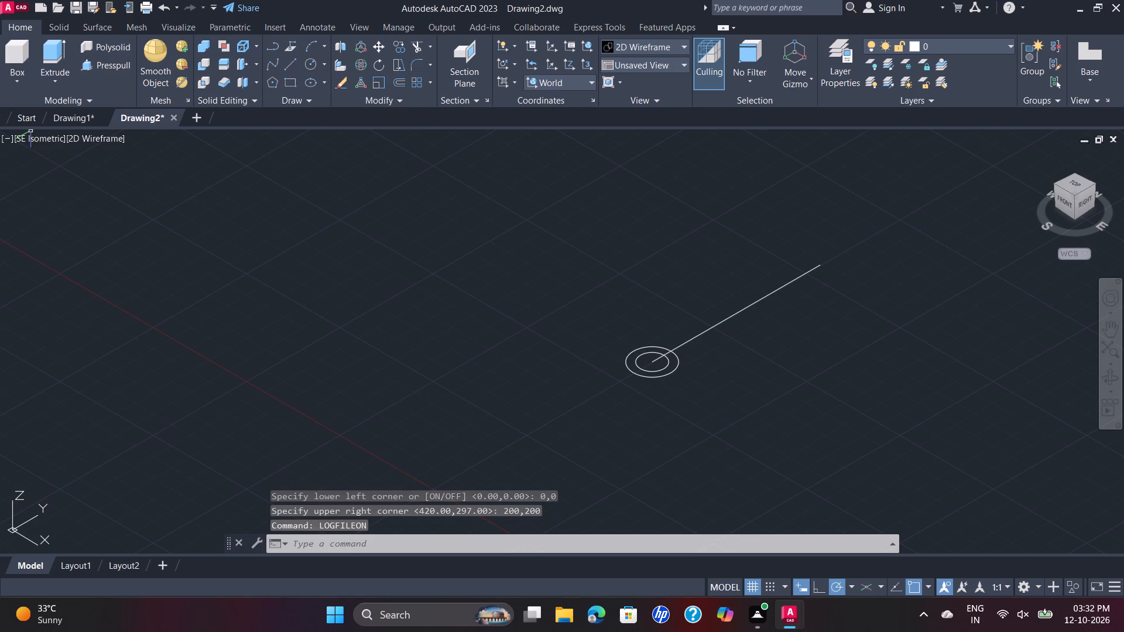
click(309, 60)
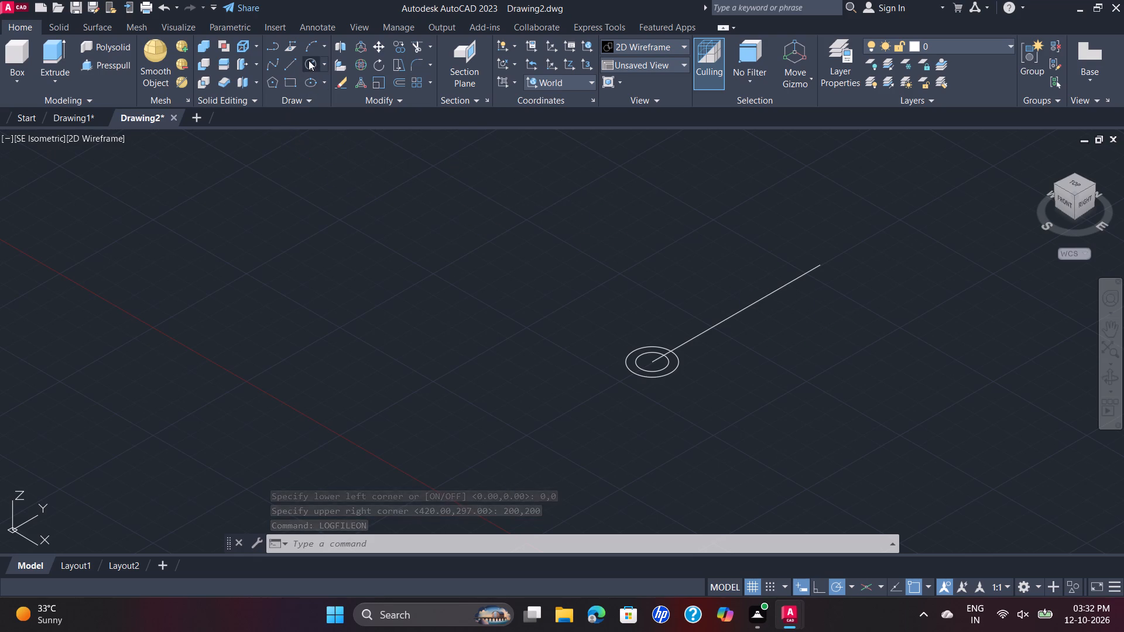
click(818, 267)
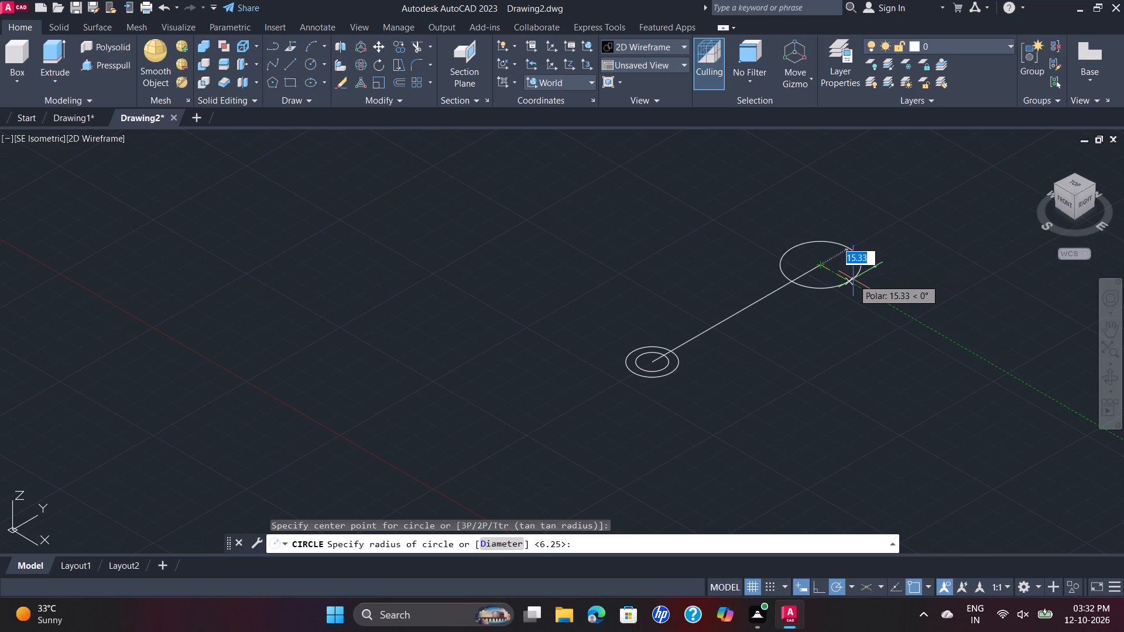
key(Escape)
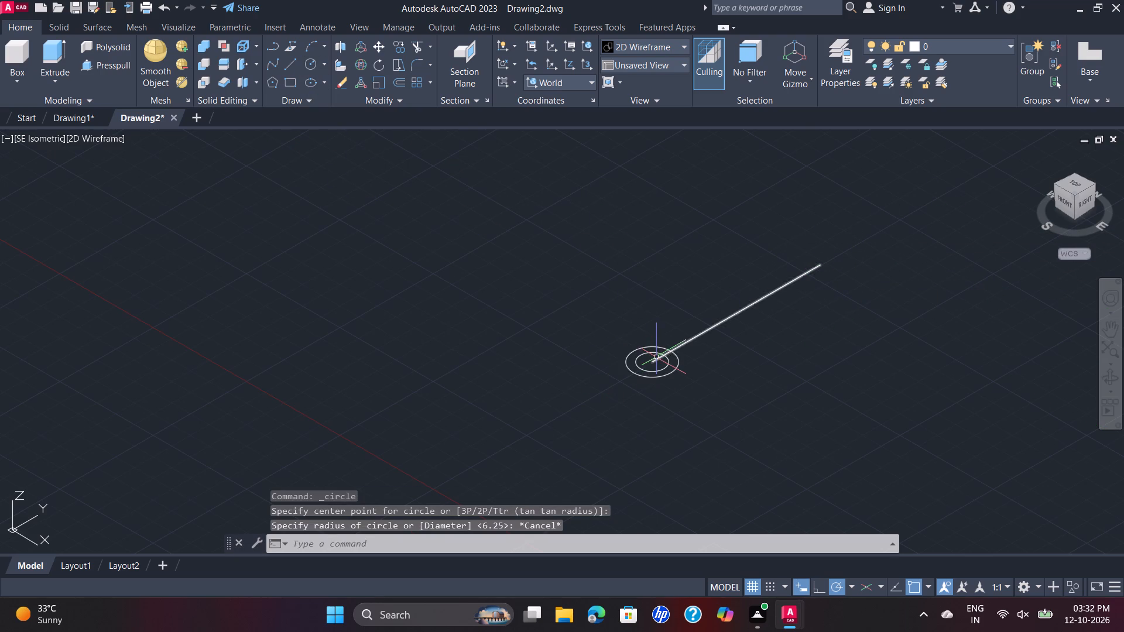
Copy the two concentric circles from their common centre to the far end of the 90 long line.
click(640, 347)
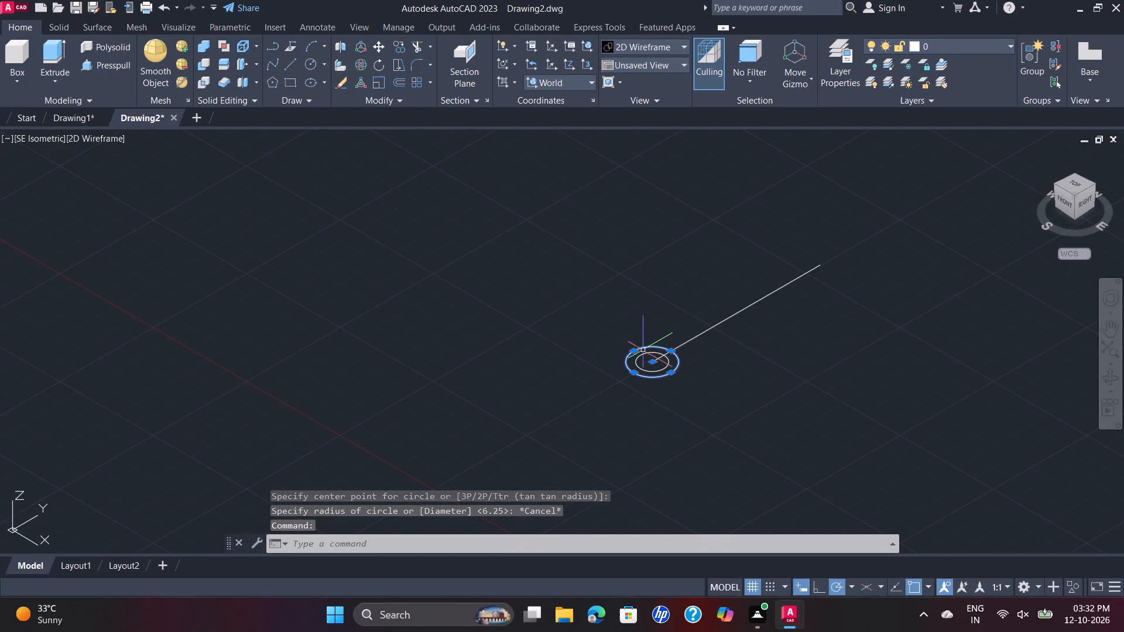
click(649, 355)
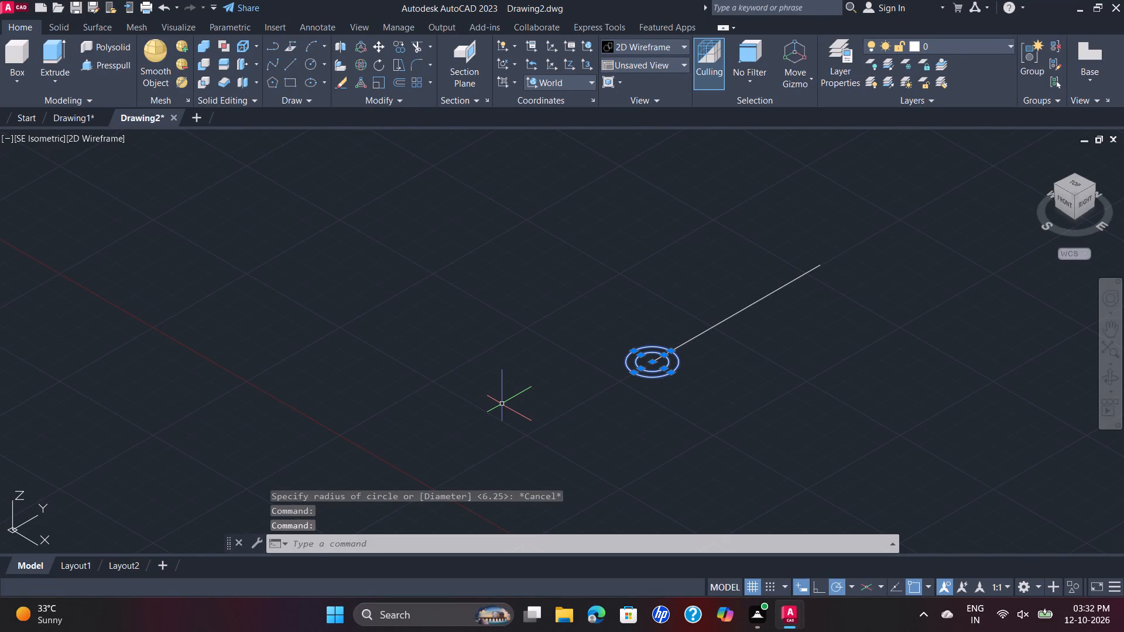
text(CO)
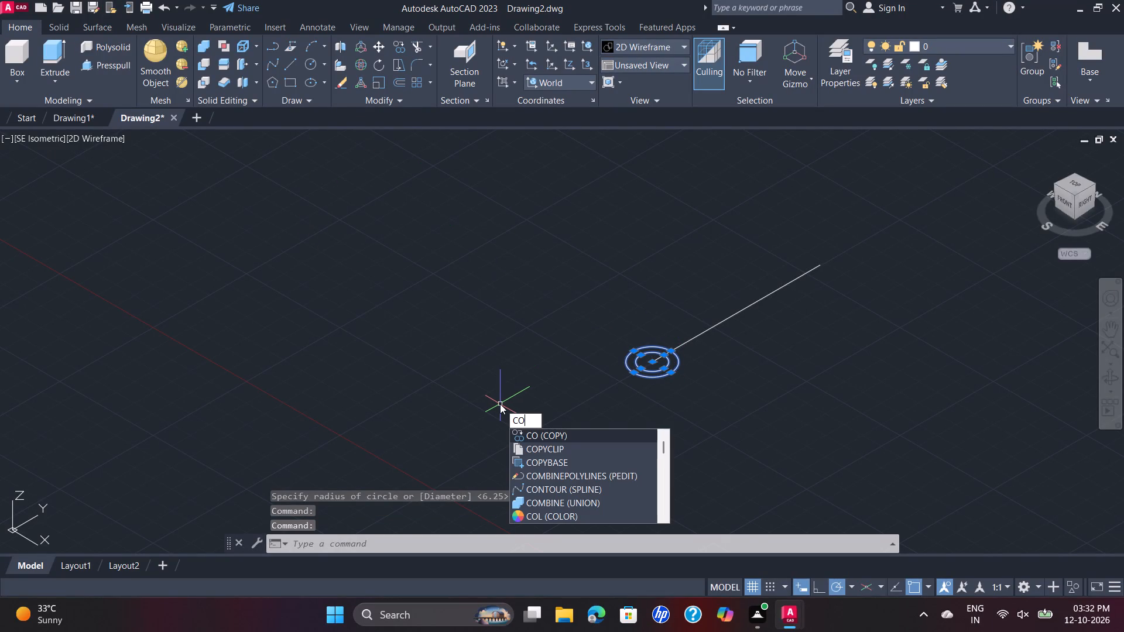
key(Return)
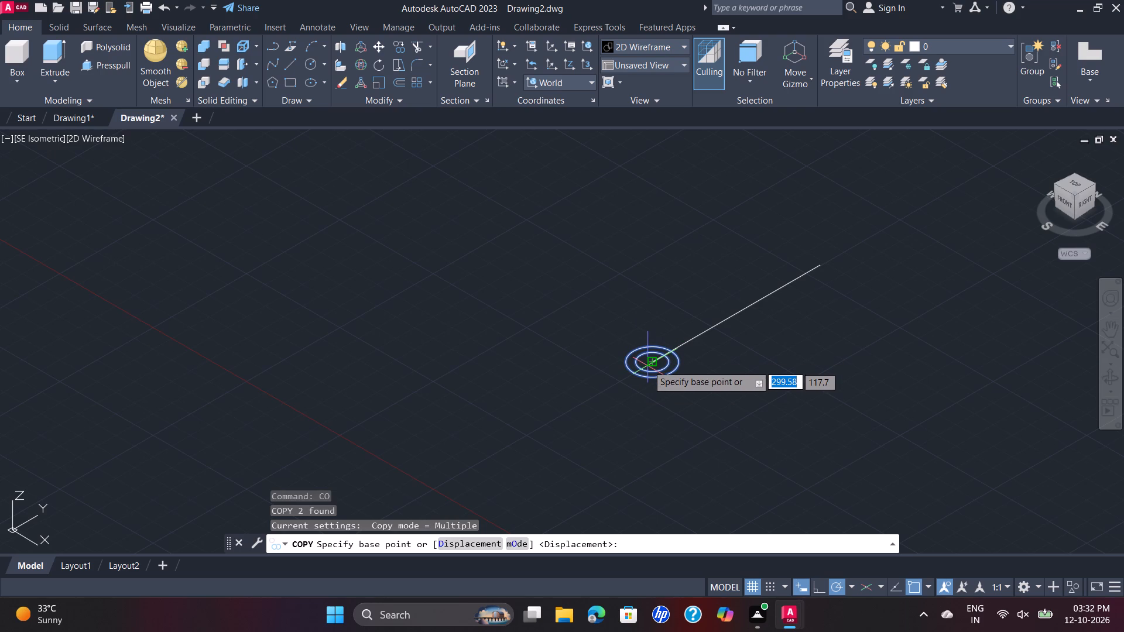
click(648, 365)
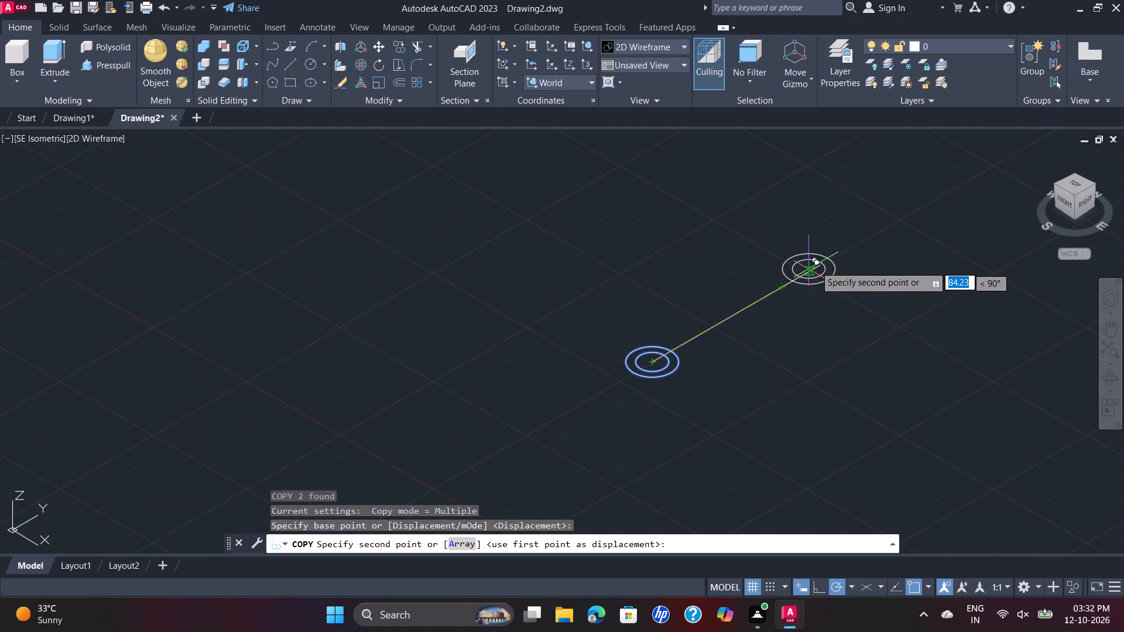
click(817, 264)
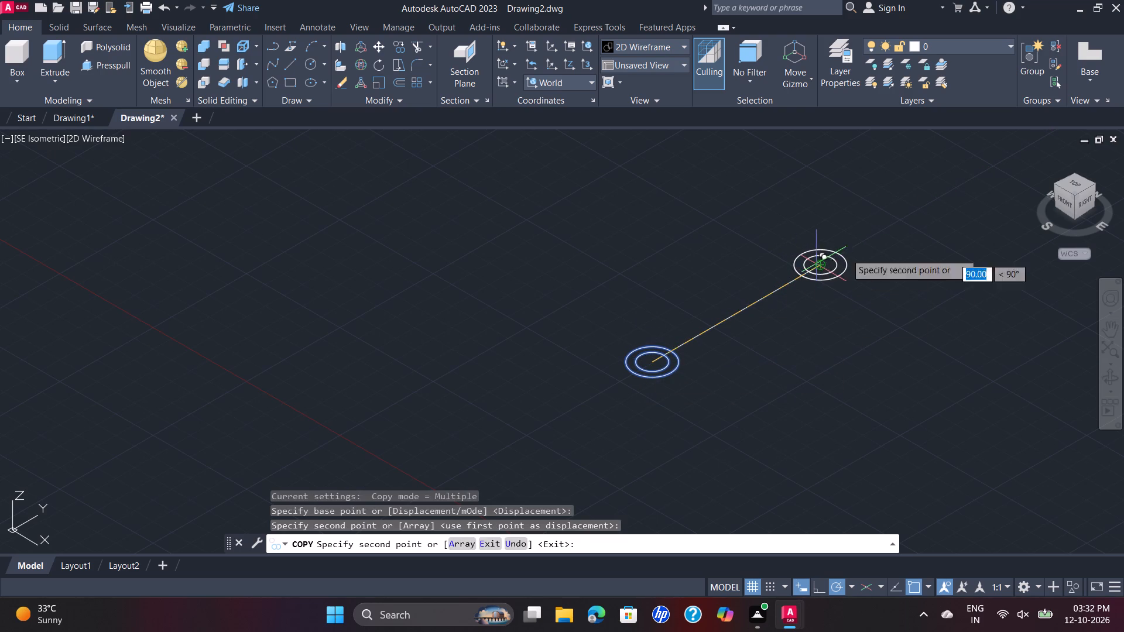
key(Escape)
Draw a line 130 long from the copied outer circle's outermost quadrant on the centre line's axis, along the 180° polar direction.
scroll(621, 283, down, 1)
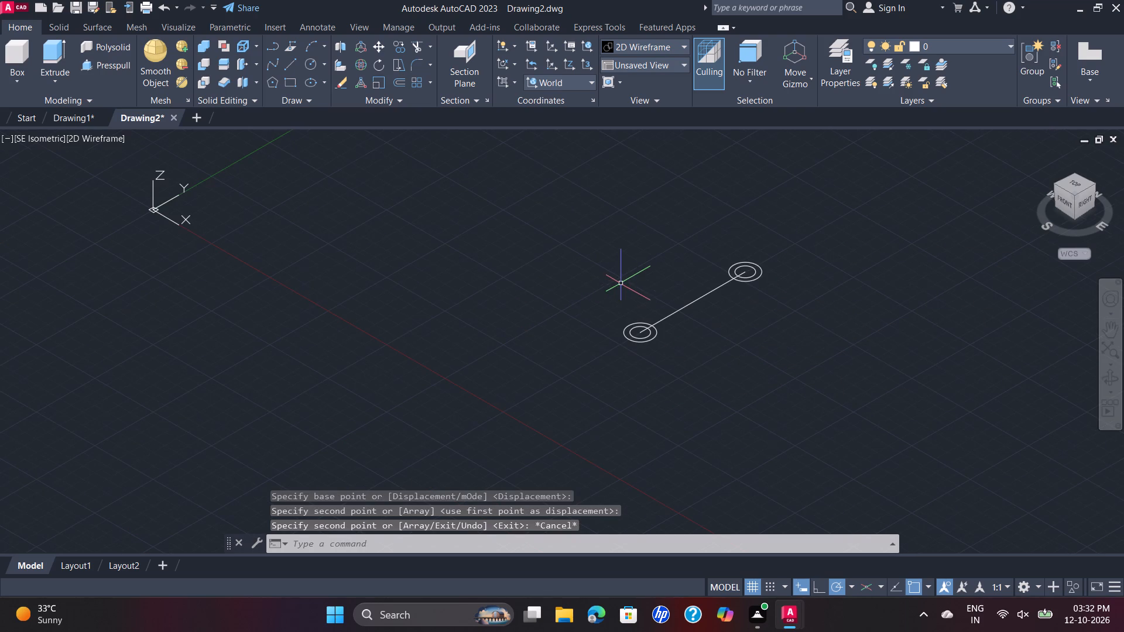
middle_drag(640, 279, 575, 329)
scroll(585, 327, up, 1)
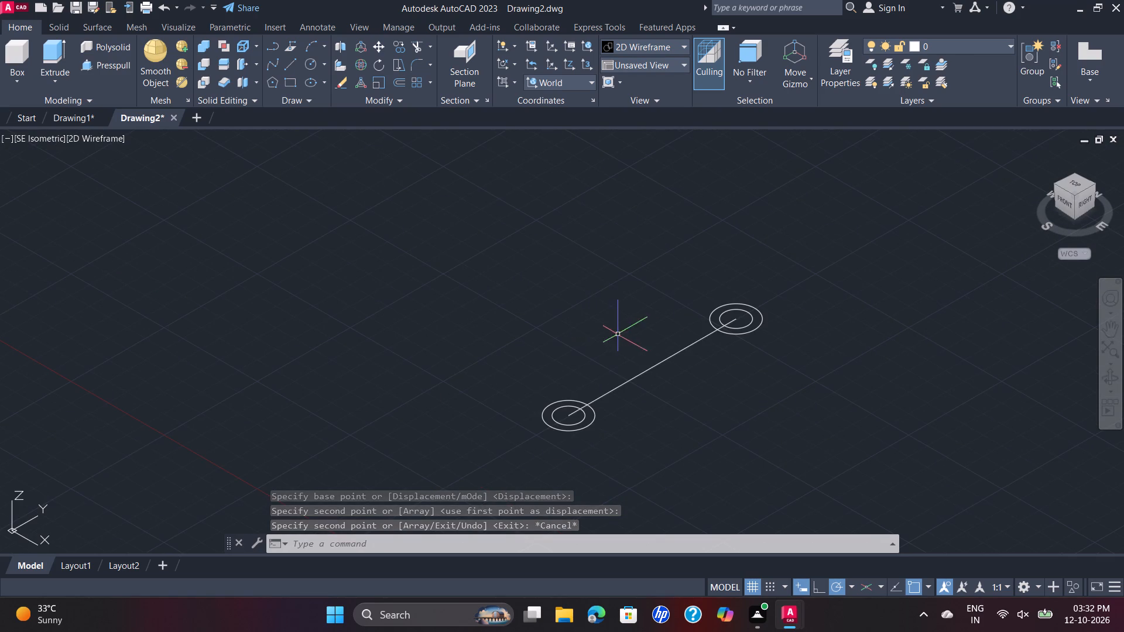
scroll(726, 320, up, 1)
scroll(726, 319, down, 1)
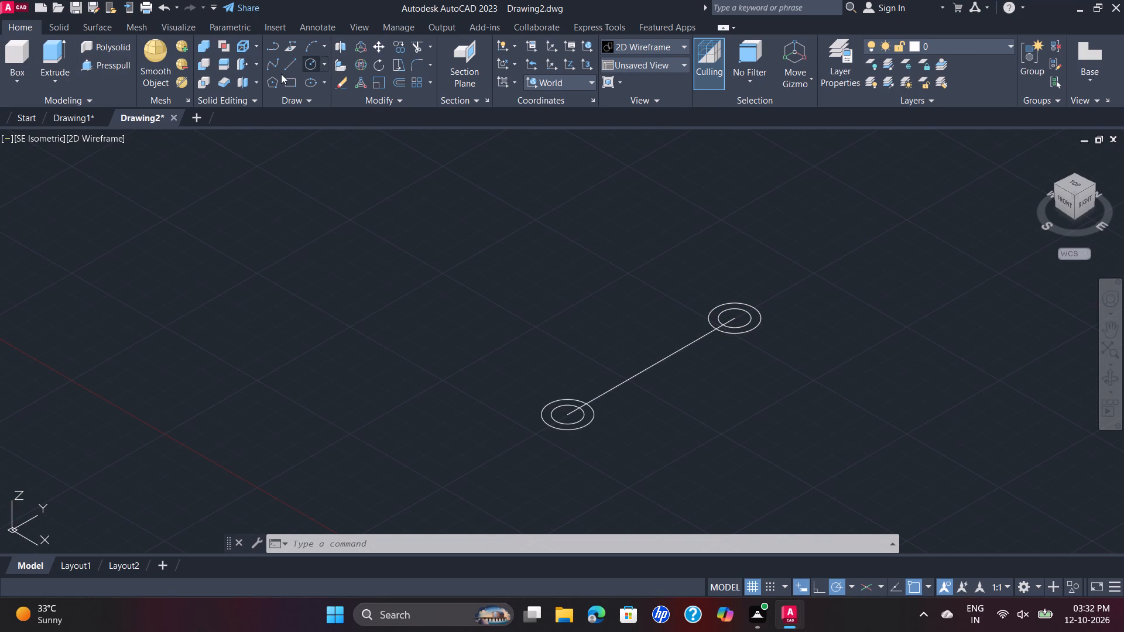
click(292, 61)
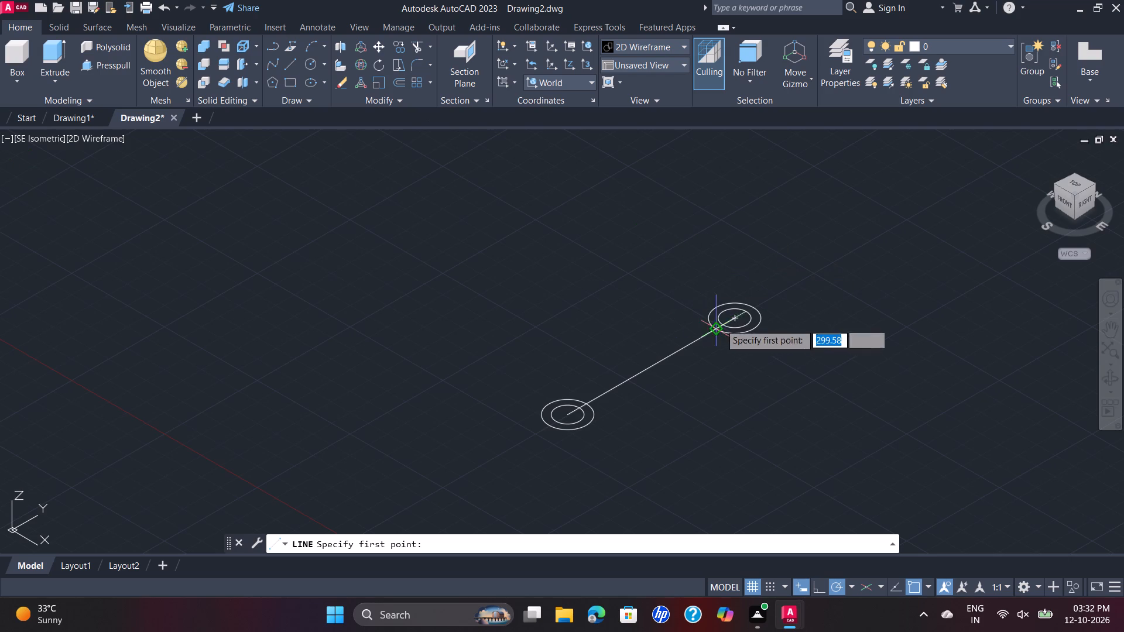
click(753, 306)
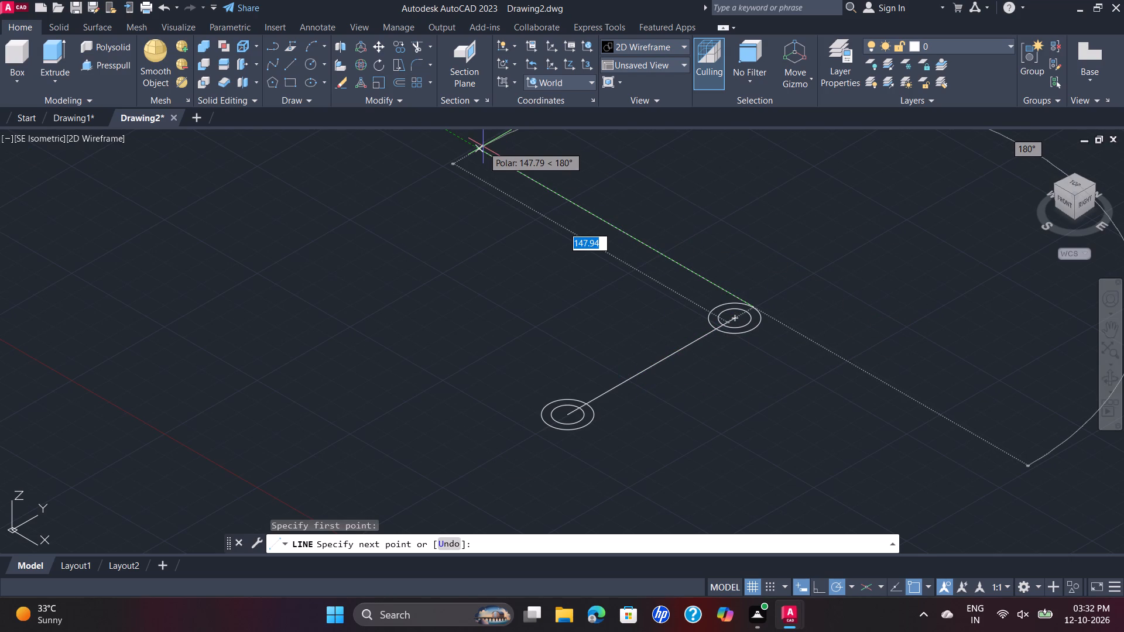
key(1)
text(30)
key(Return)
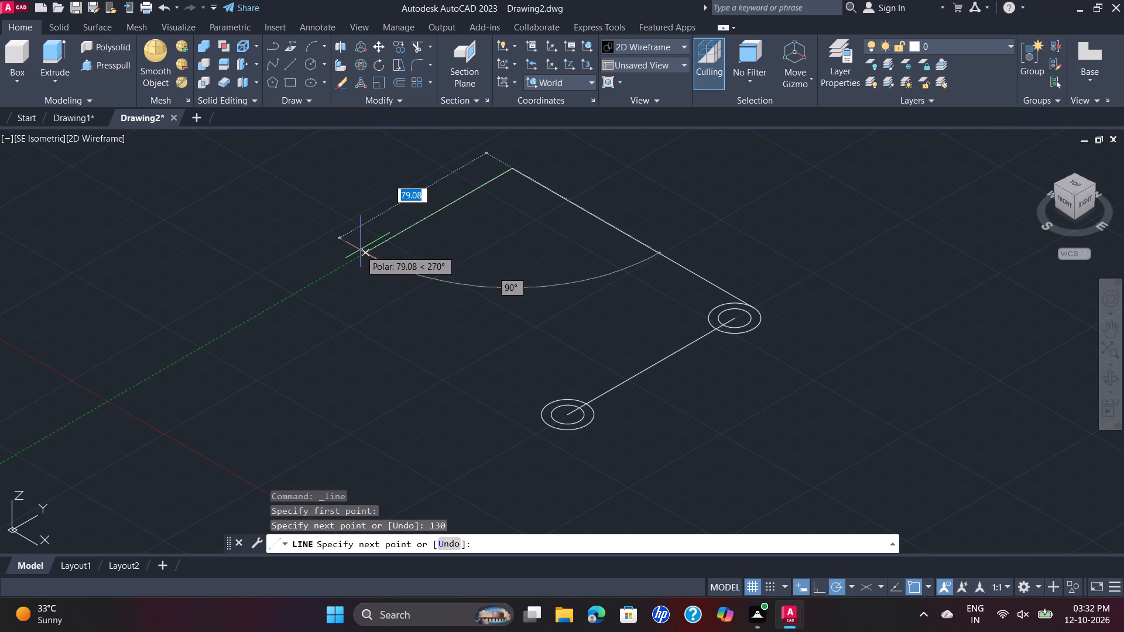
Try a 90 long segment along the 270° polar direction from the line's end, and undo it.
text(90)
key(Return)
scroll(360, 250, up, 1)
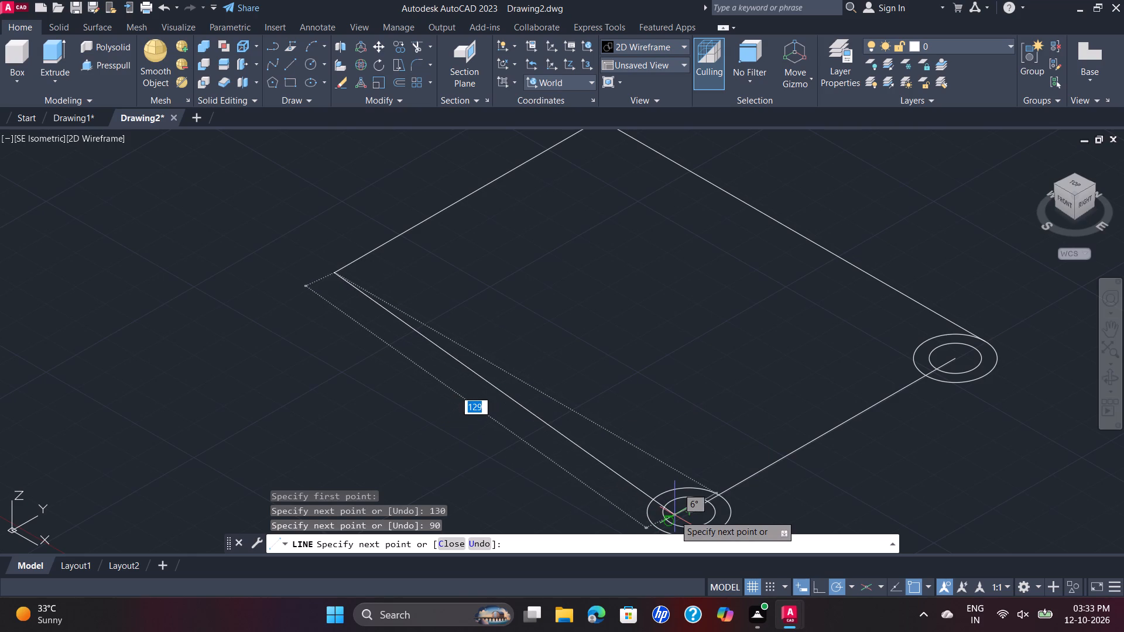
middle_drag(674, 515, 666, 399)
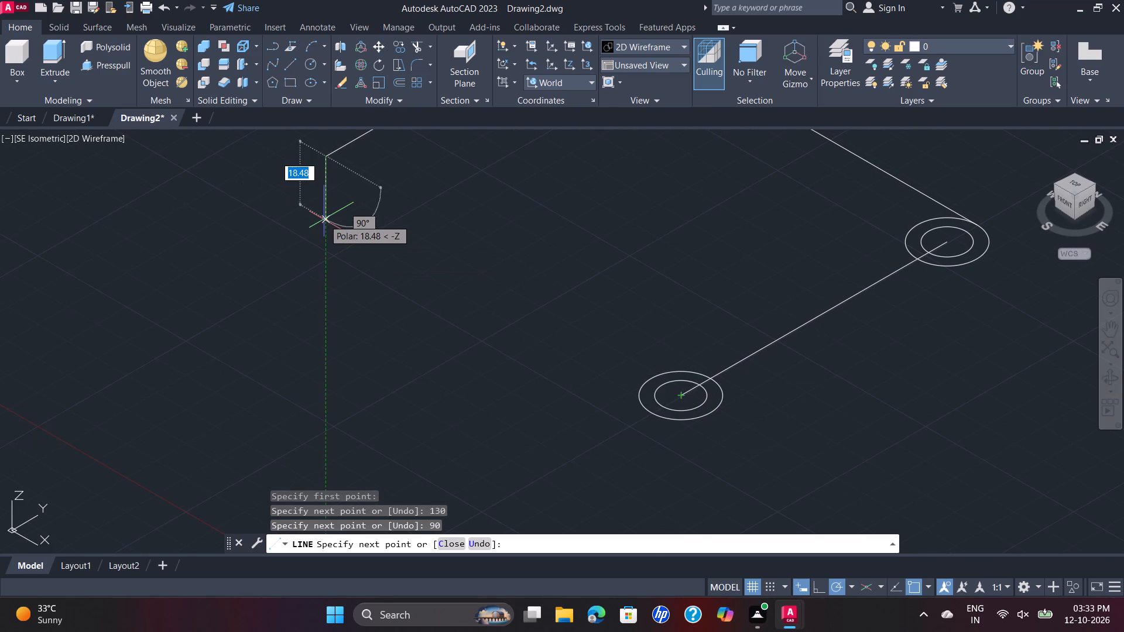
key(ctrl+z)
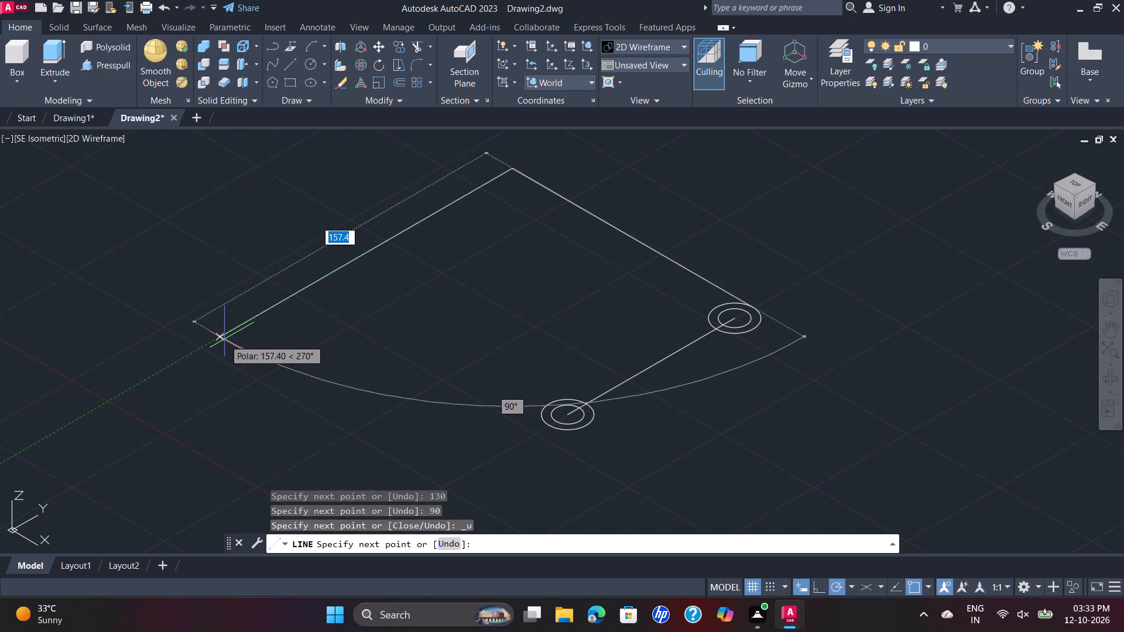
Continue the outline 110 along the 270° polar direction, and finish it at the original outer circle's outermost quadrant.
key(1)
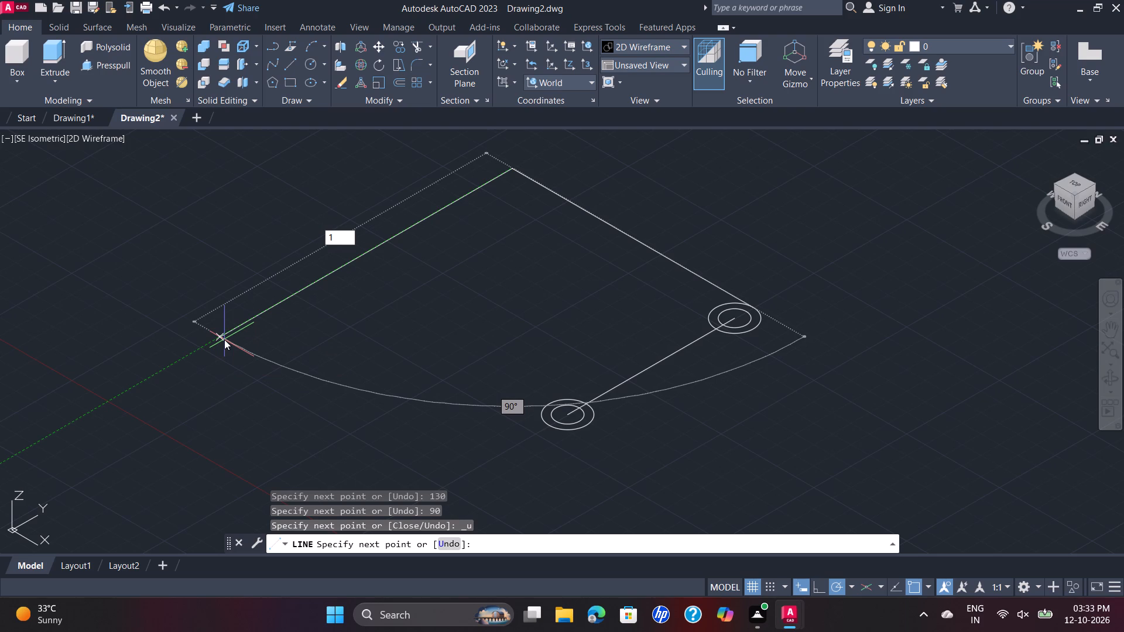
text(10)
key(Return)
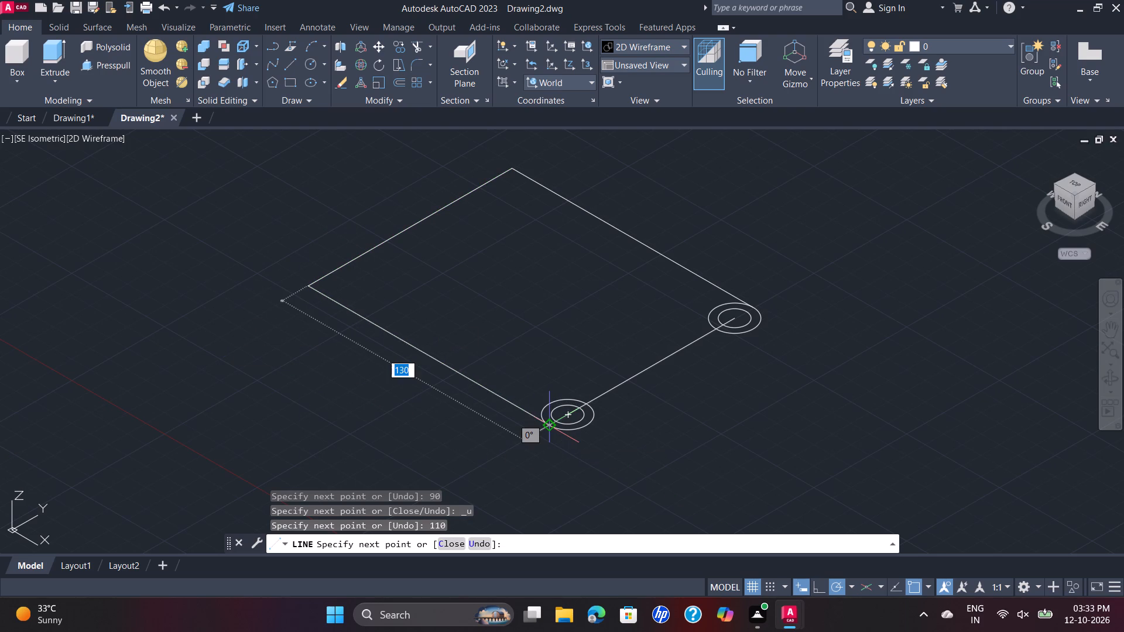
click(551, 425)
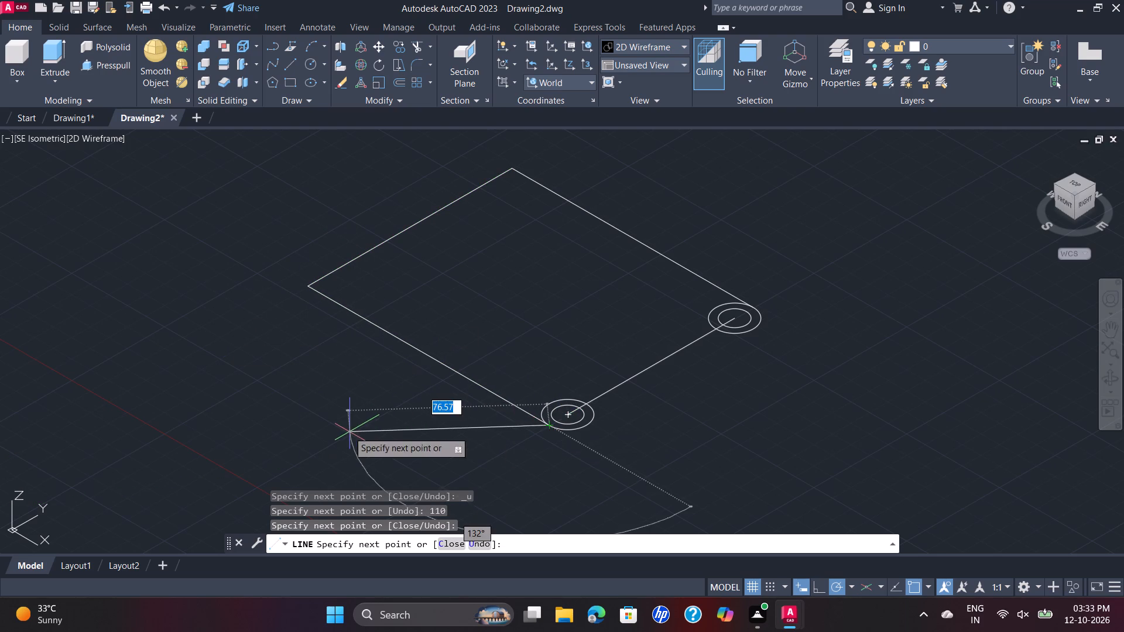
key(Escape)
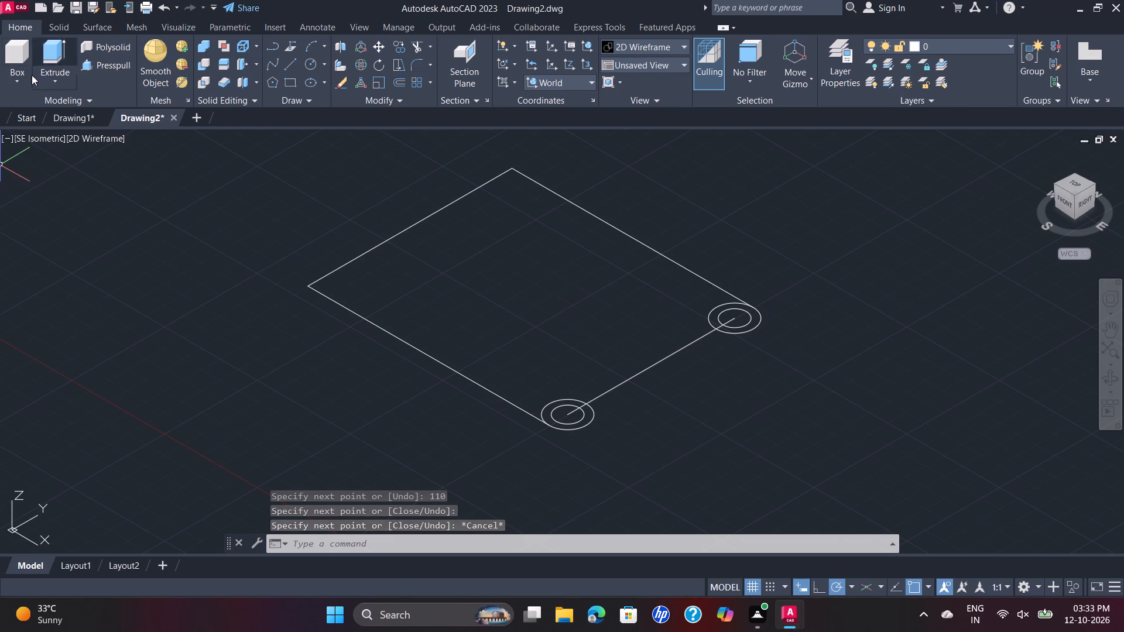
Draw a line 40 long from the midpoint of the centre line along the 180° polar direction.
click(289, 61)
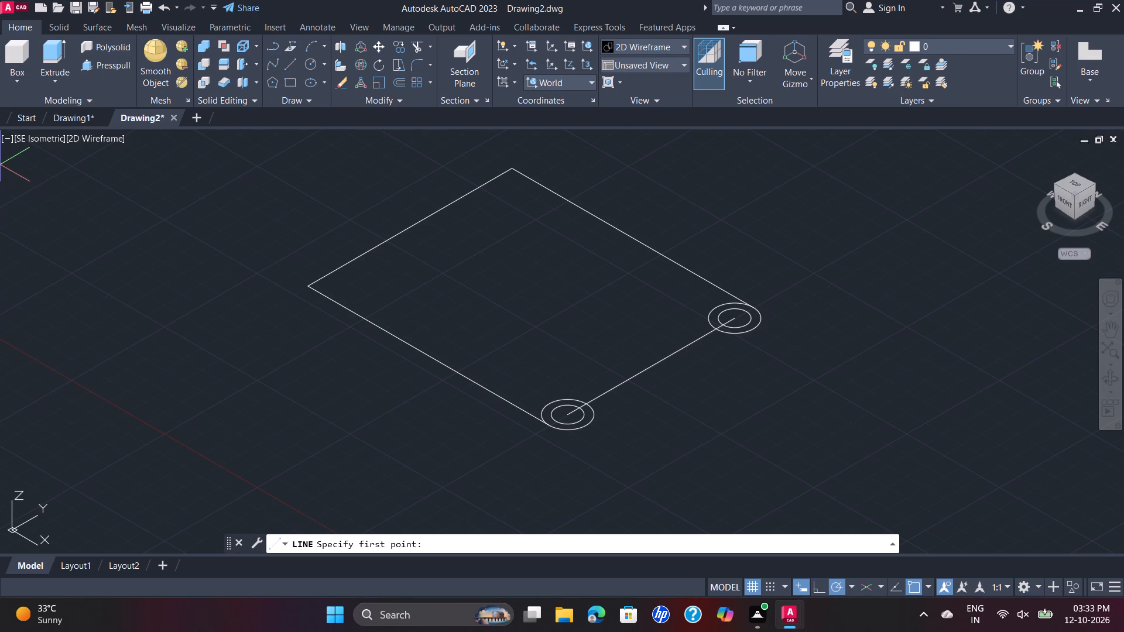
click(648, 367)
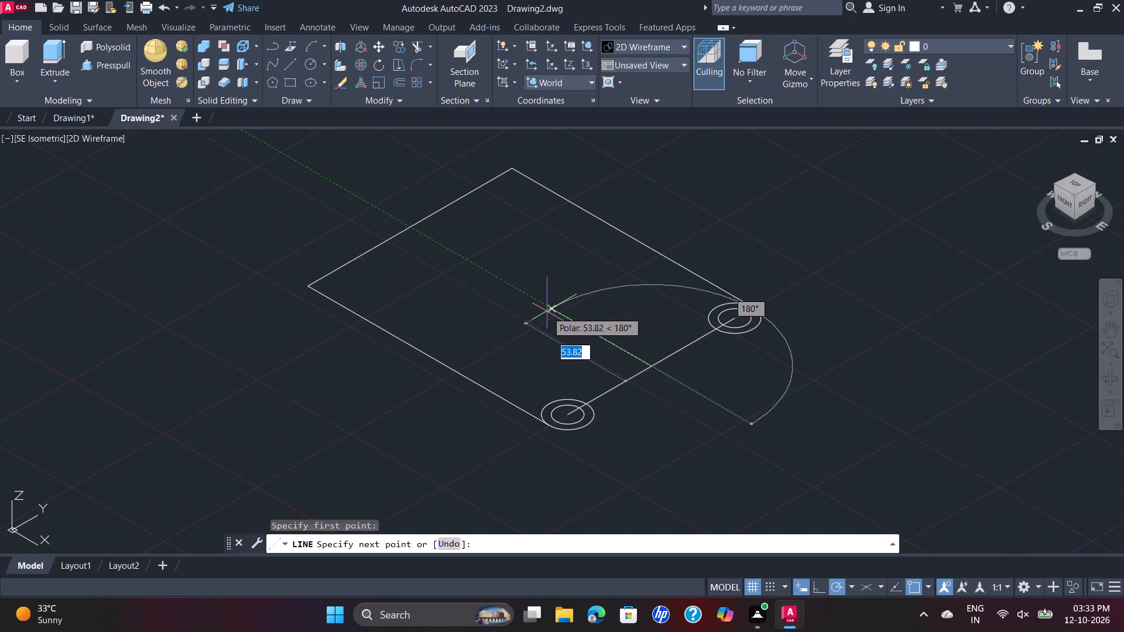
text(40)
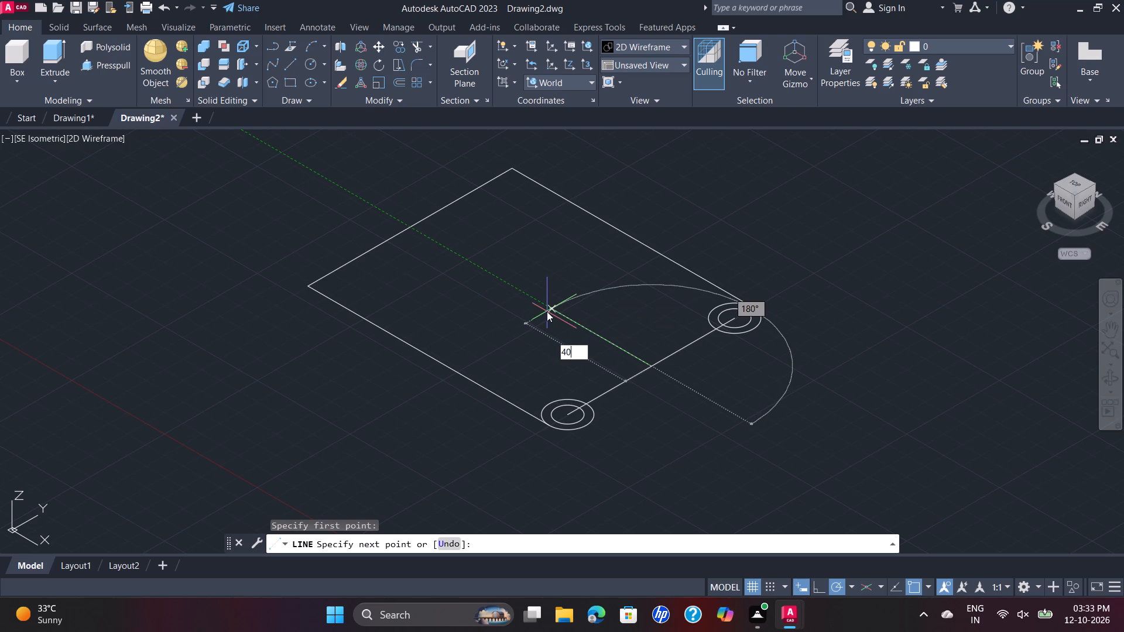
key(Return)
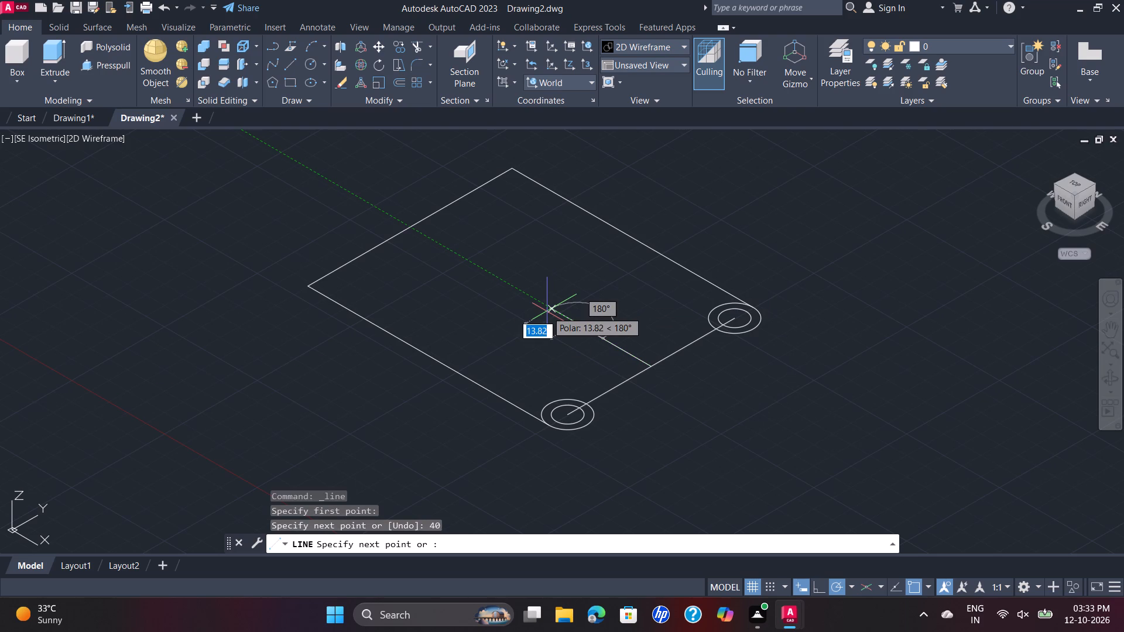
key(Escape)
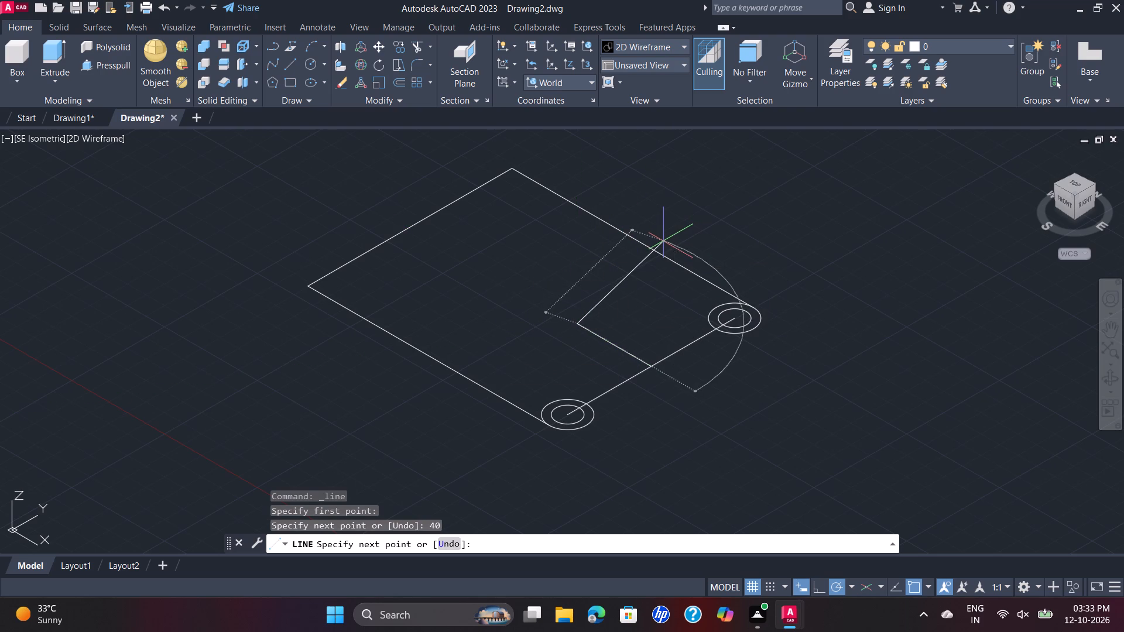
Draw a circle of radius 35 centred on the free end of the 40 long line.
click(315, 67)
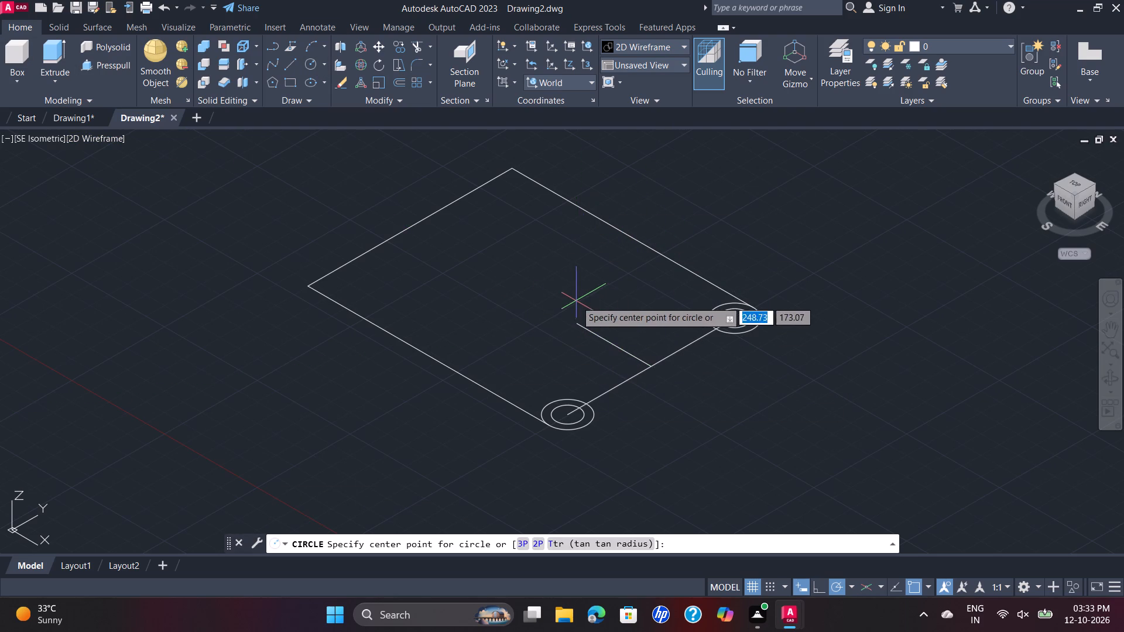
click(572, 324)
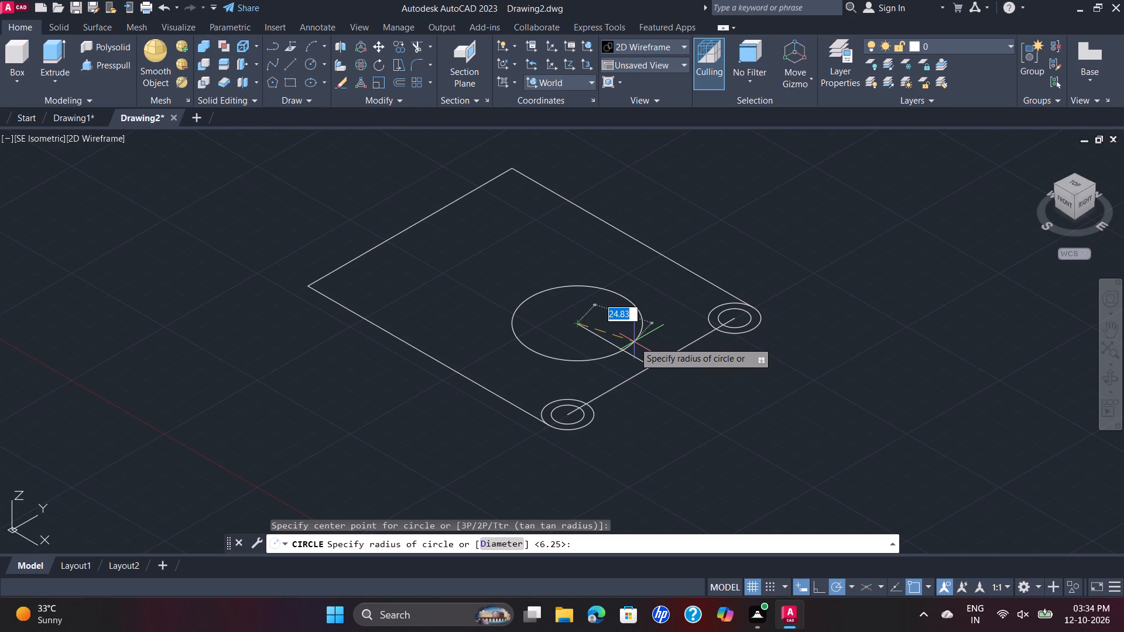
text(35)
key(Return)
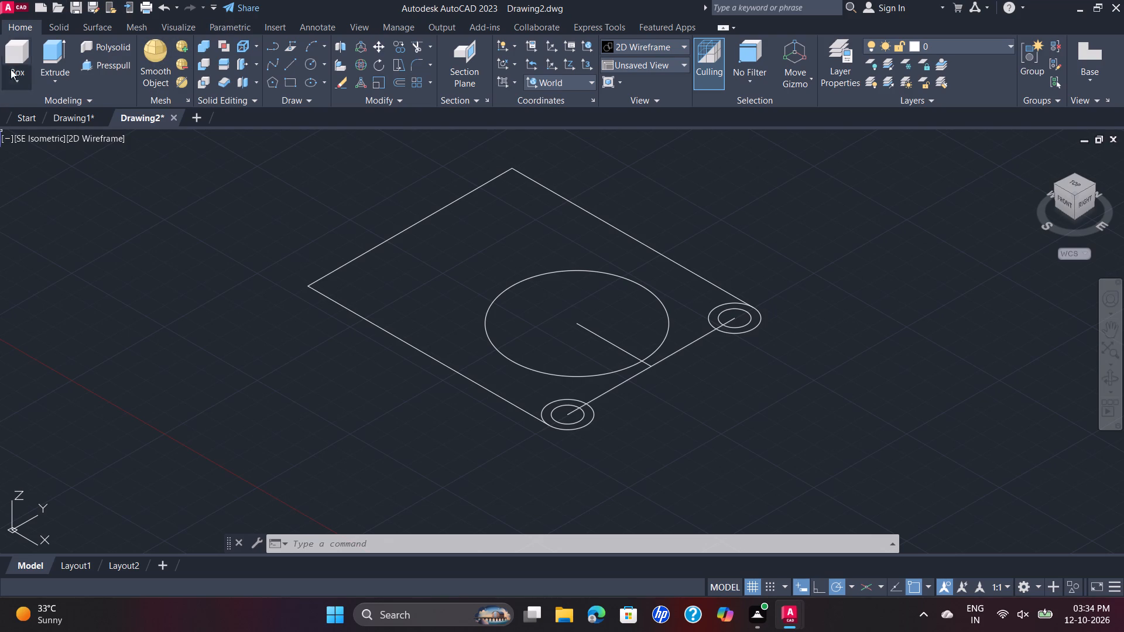
Draw a line from the radius 35 circle's quadrant to the original outer circle's inner quadrant on the centre line.
click(288, 66)
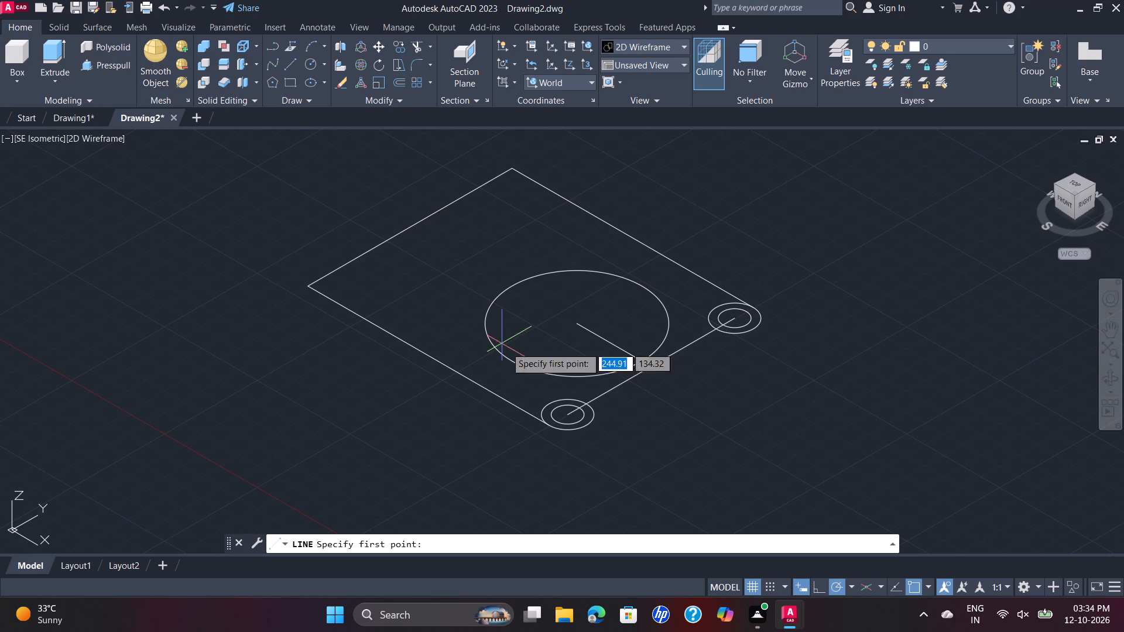
click(509, 362)
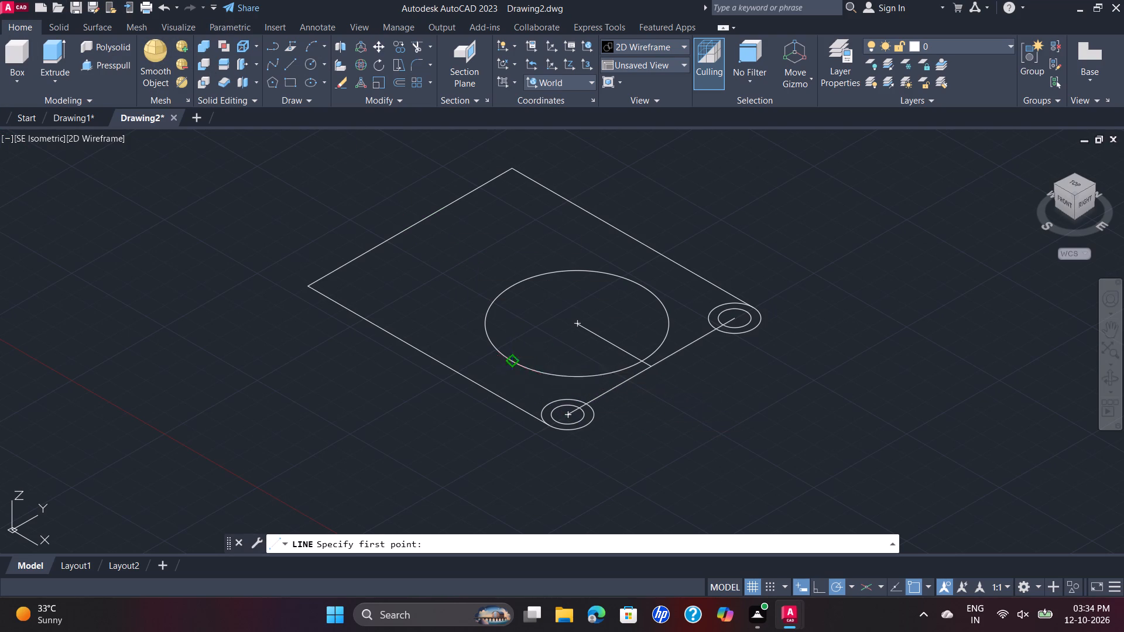
click(586, 407)
key(Escape)
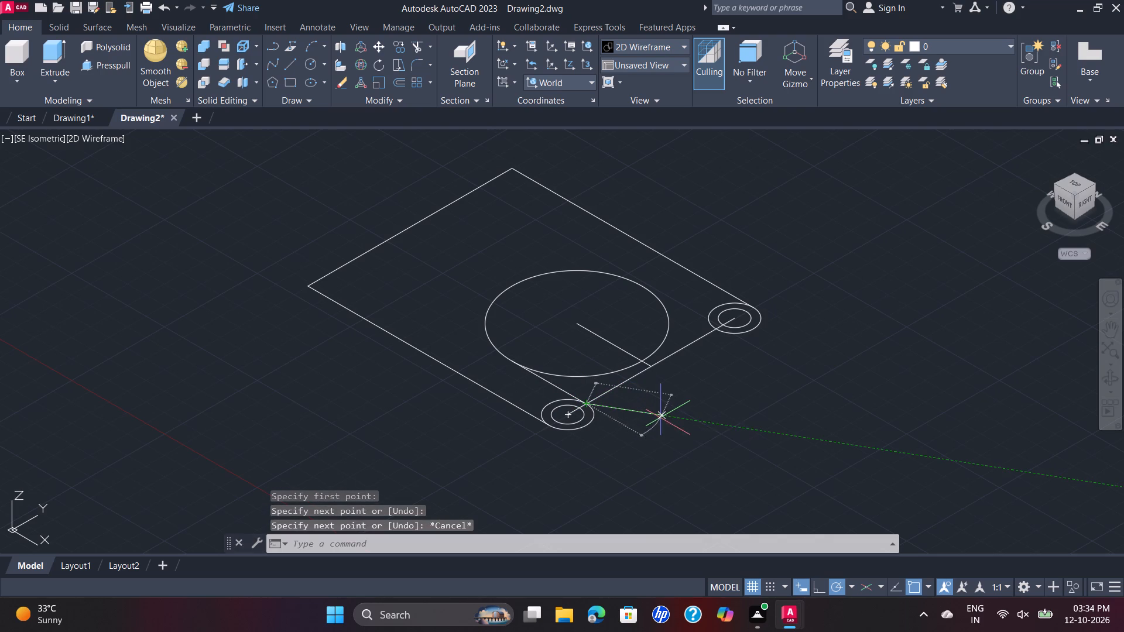
Draw a line from the radius 35 circle's opposite quadrant to the other outer circle's inner quadrant on the centre line.
key(space)
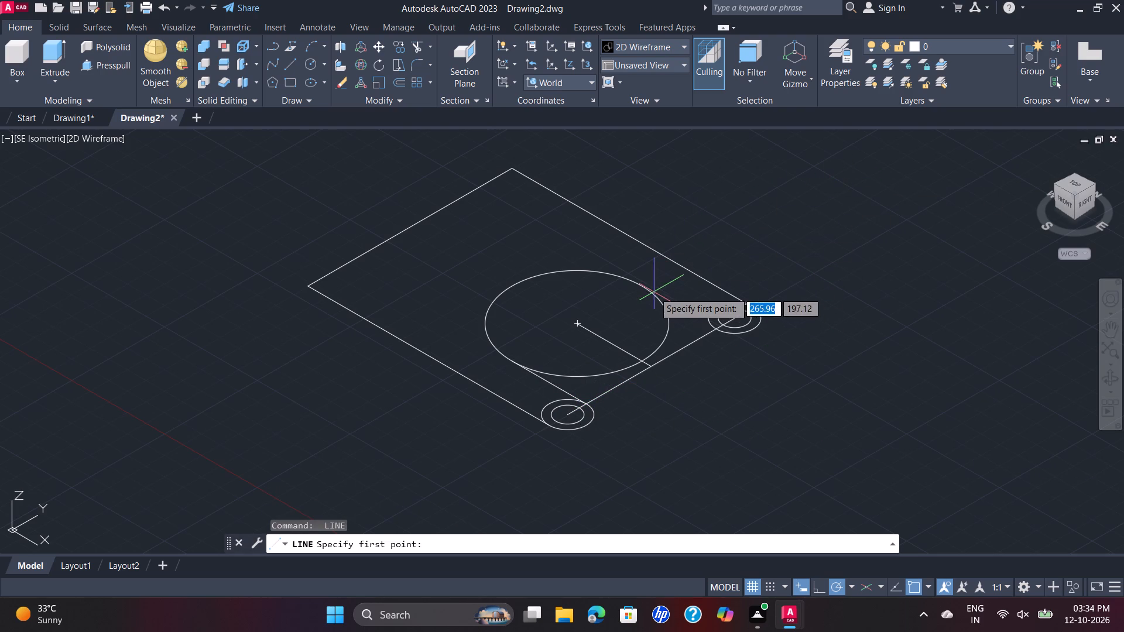
click(642, 288)
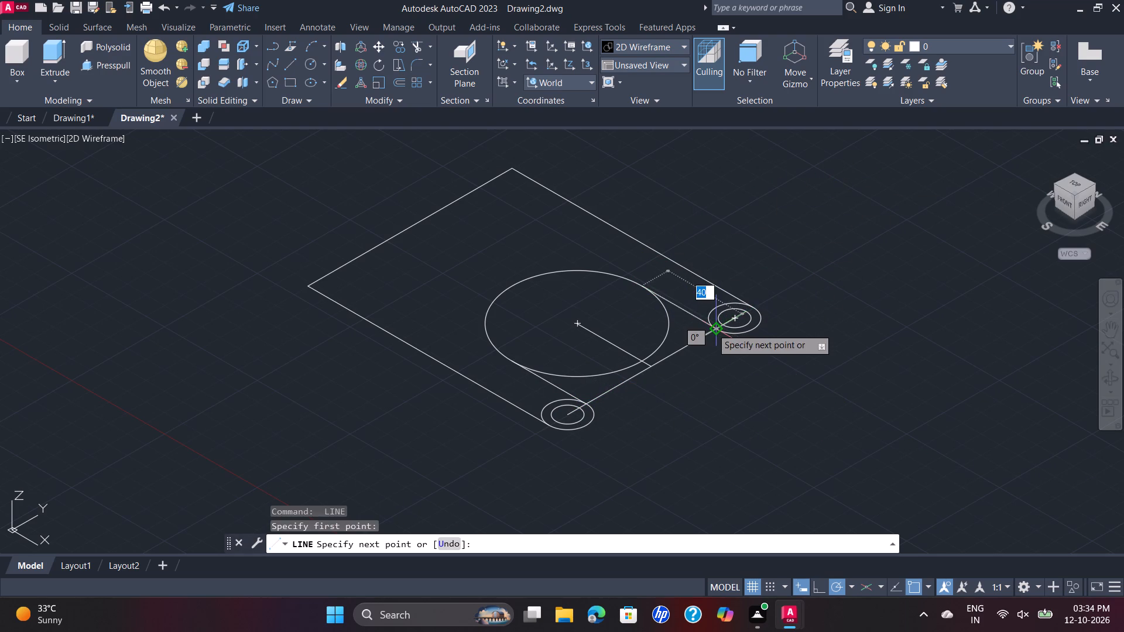
click(712, 328)
key(Escape)
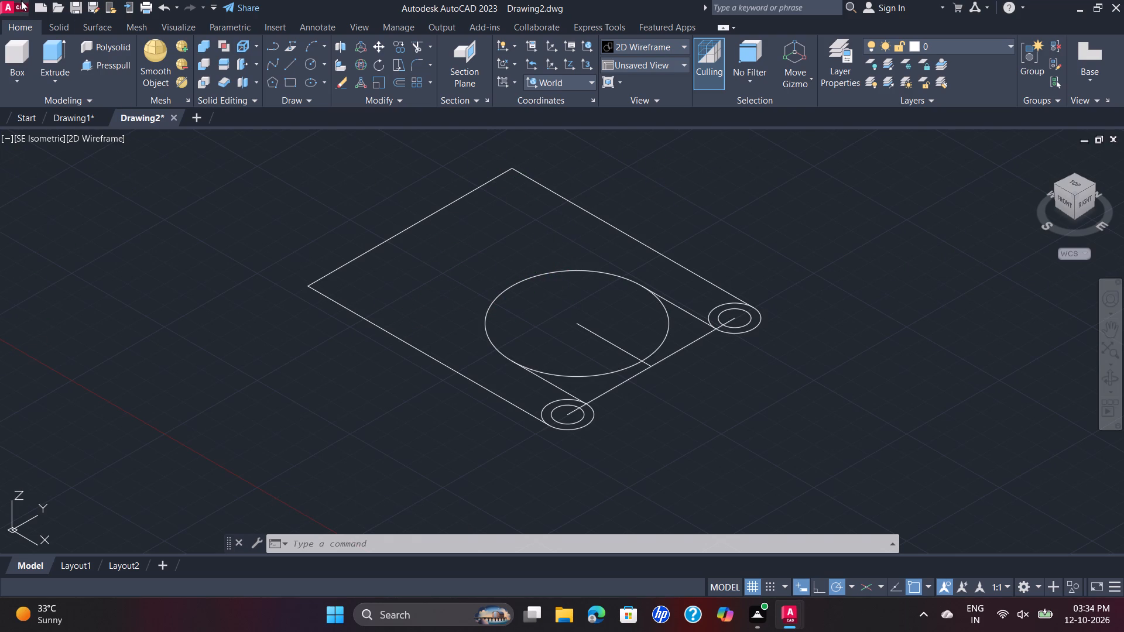
Draw a line about 140 long from the radius 35 circle's centre along the 210° polar direction.
click(290, 66)
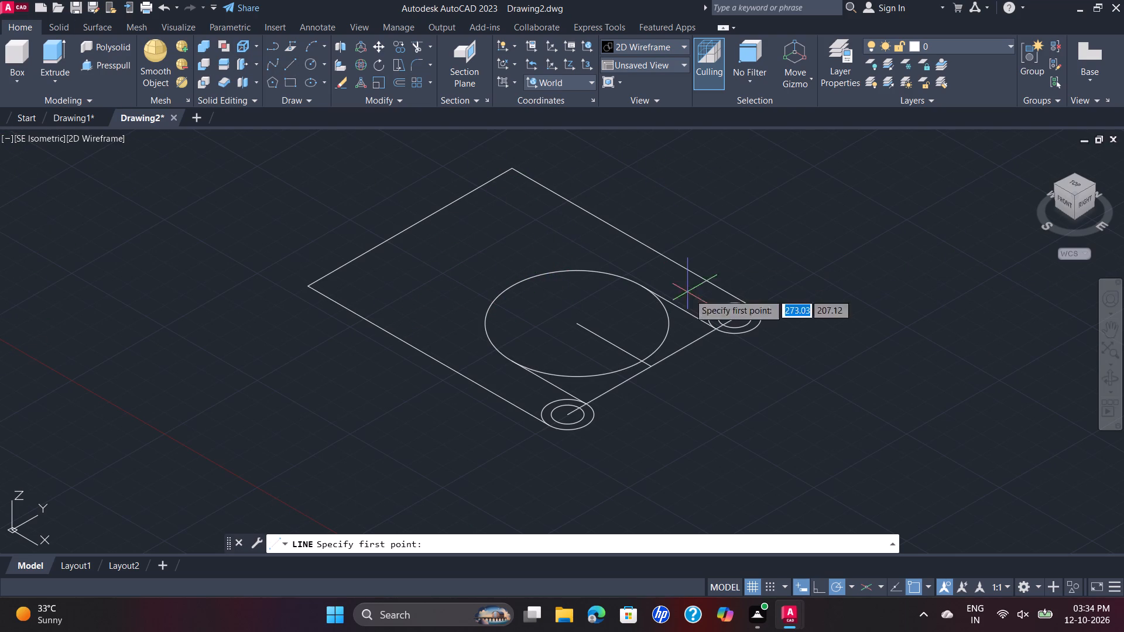
click(577, 325)
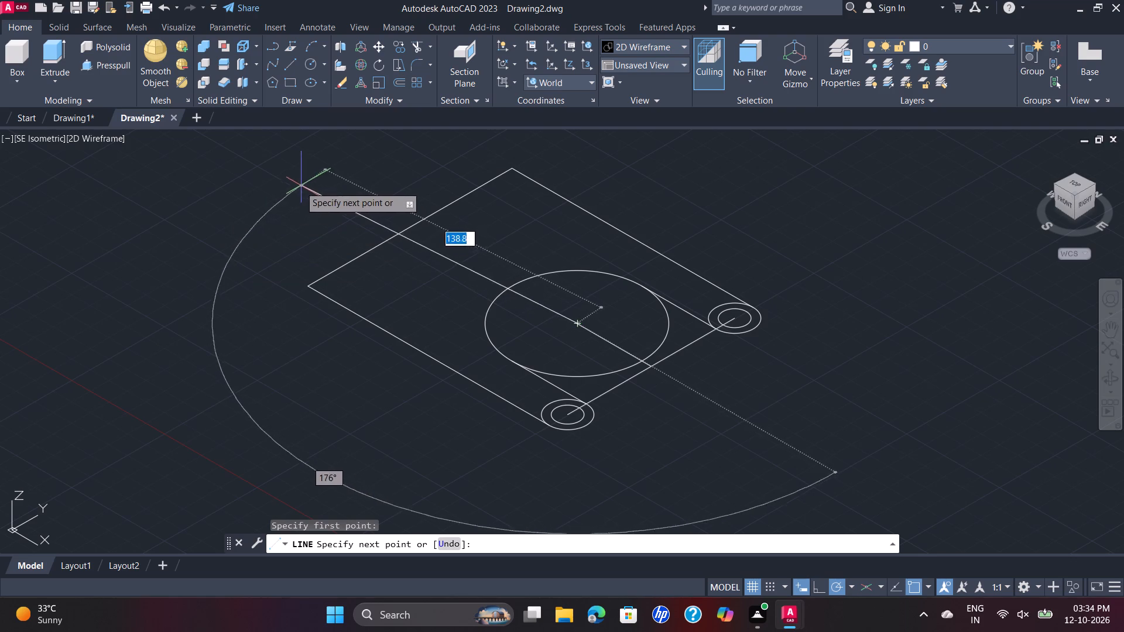
click(223, 267)
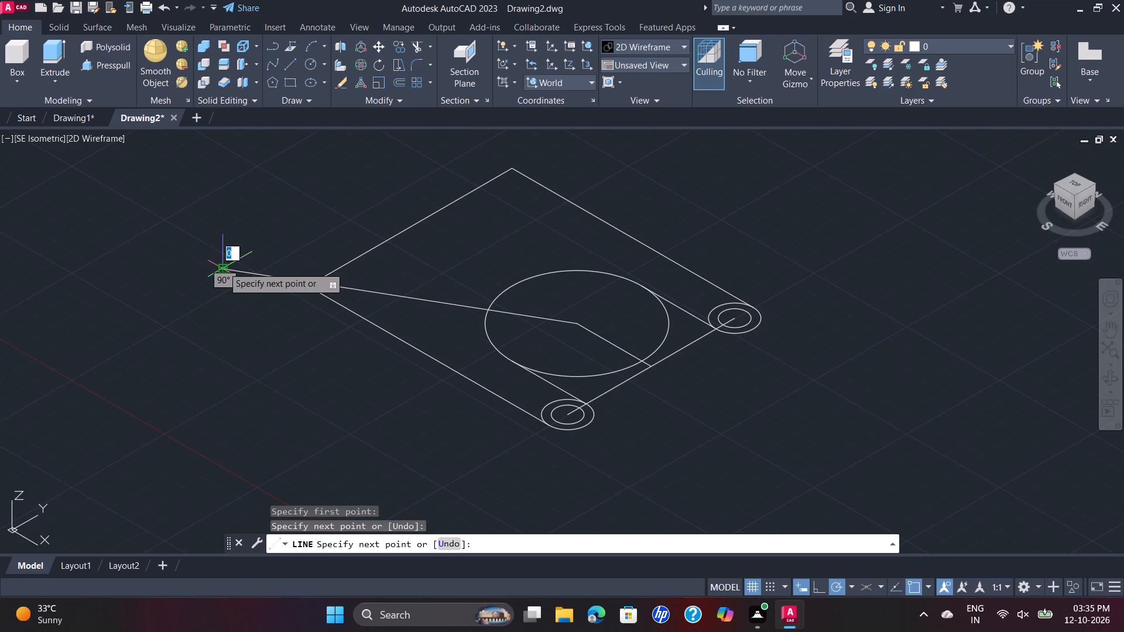
key(Escape)
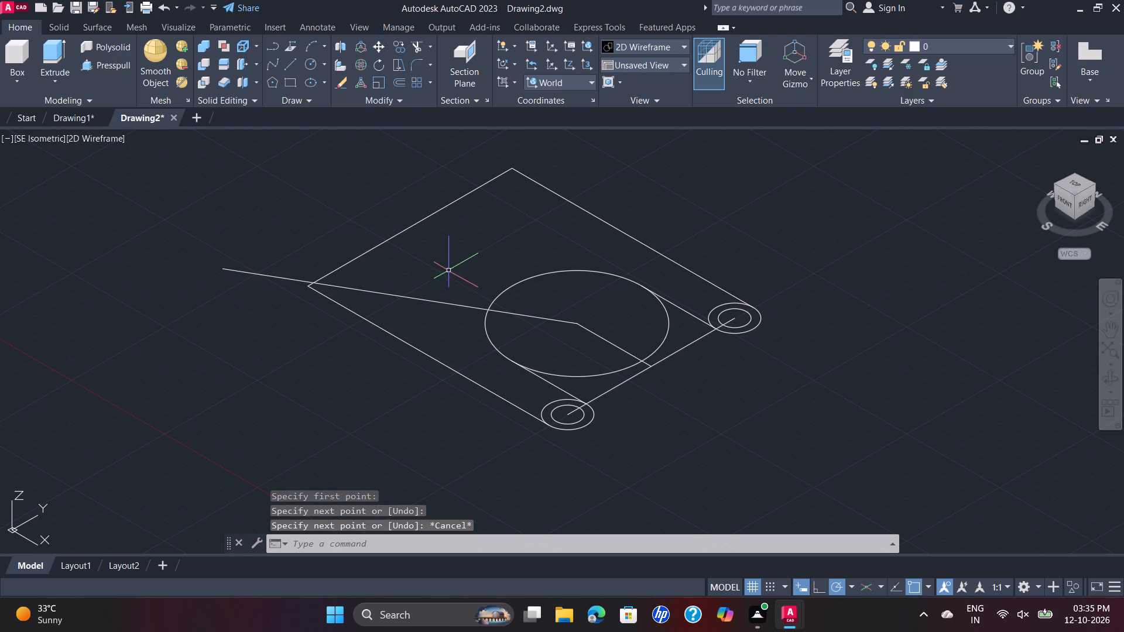
Draw a line about 114 long from the radius 35 circle's centre along the 150° polar direction.
key(space)
click(575, 322)
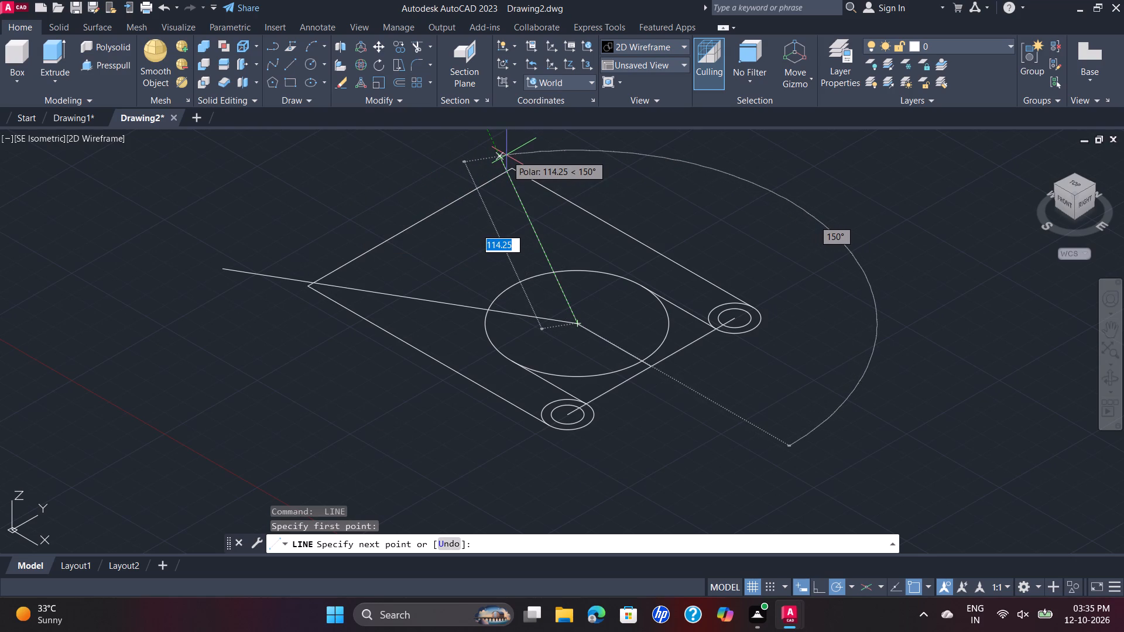
click(506, 155)
key(Escape)
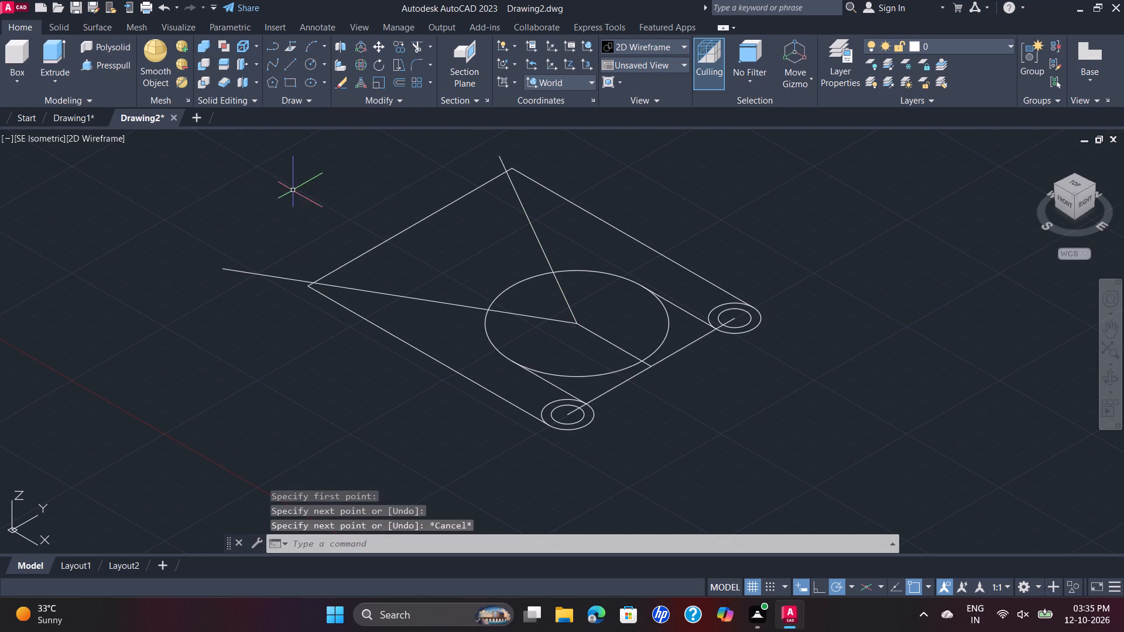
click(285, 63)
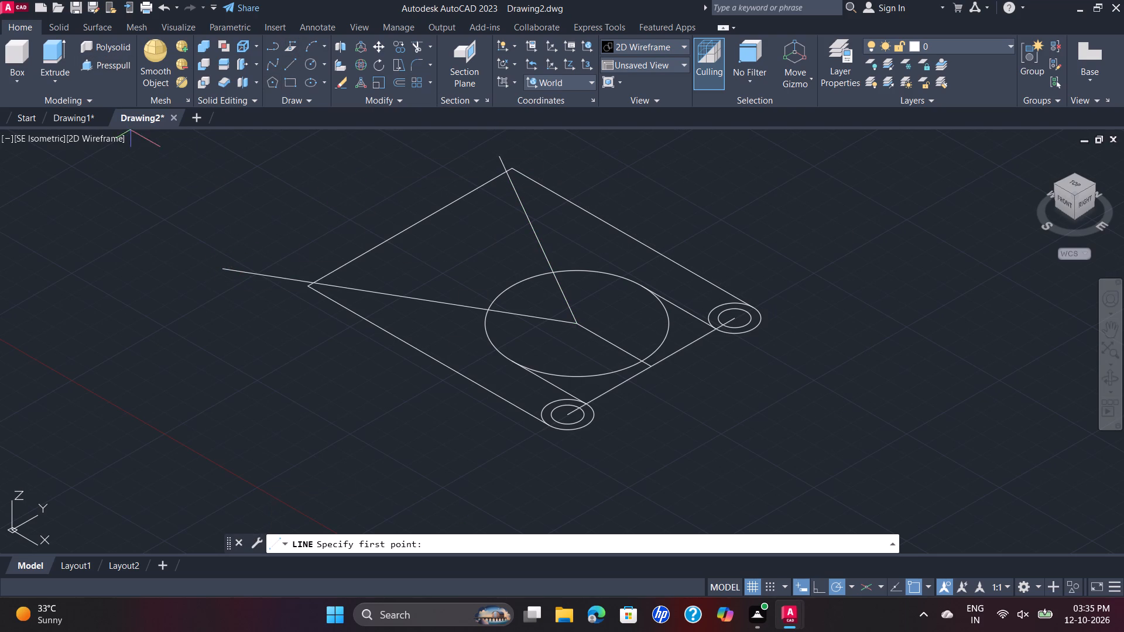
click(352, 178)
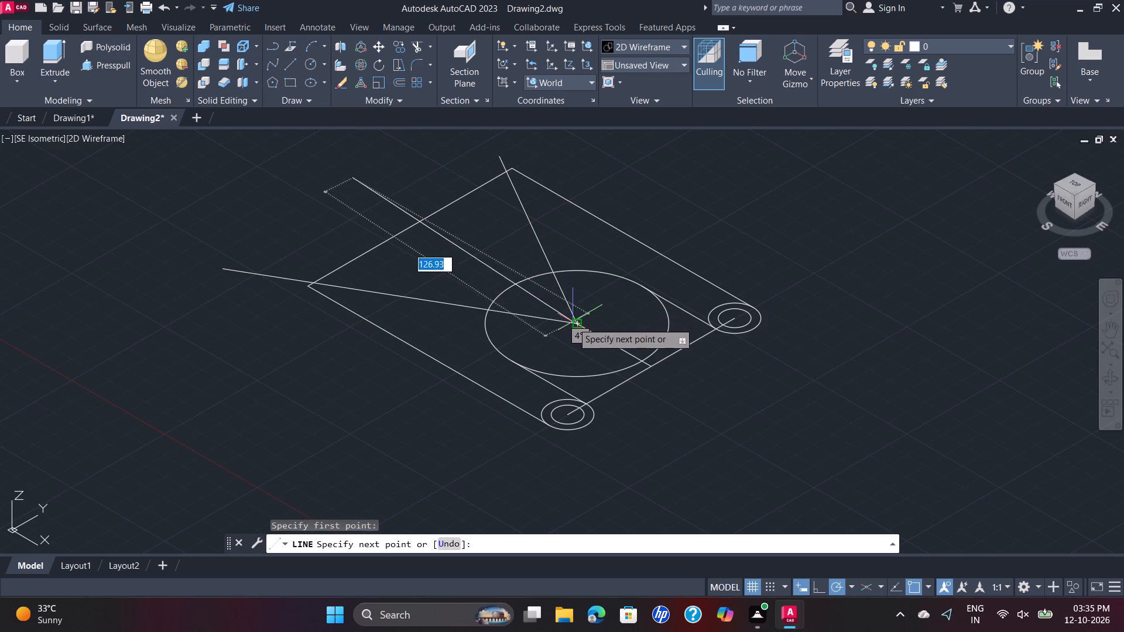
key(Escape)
Draw a line about 141 long from the radius 35 circle's centre along the 180° polar direction.
key(space)
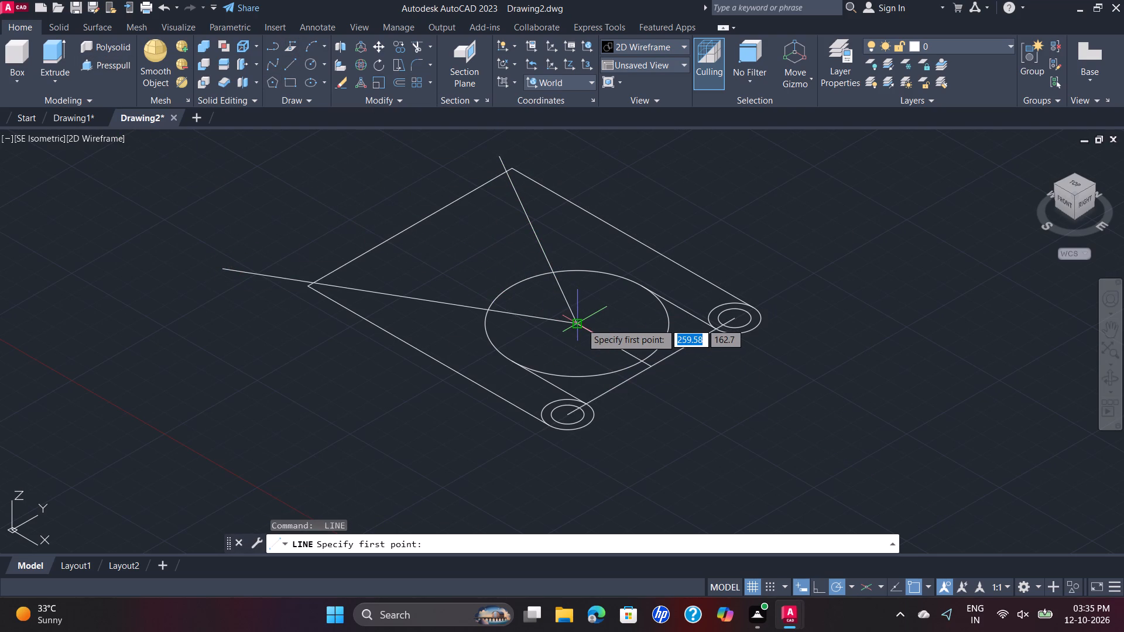
click(579, 324)
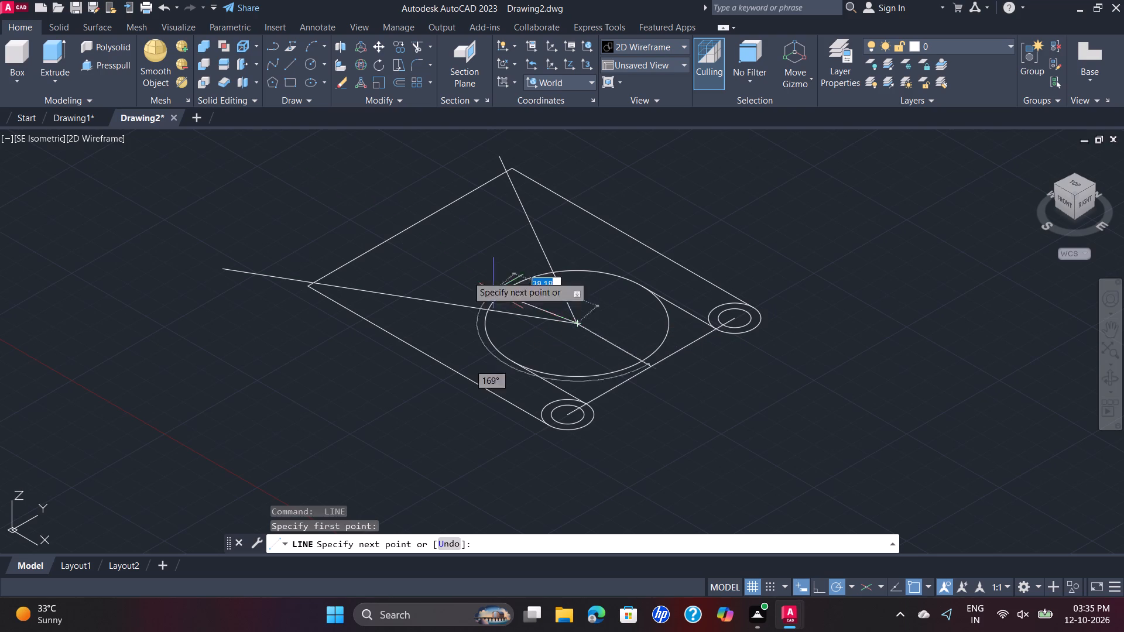
click(316, 171)
key(Escape)
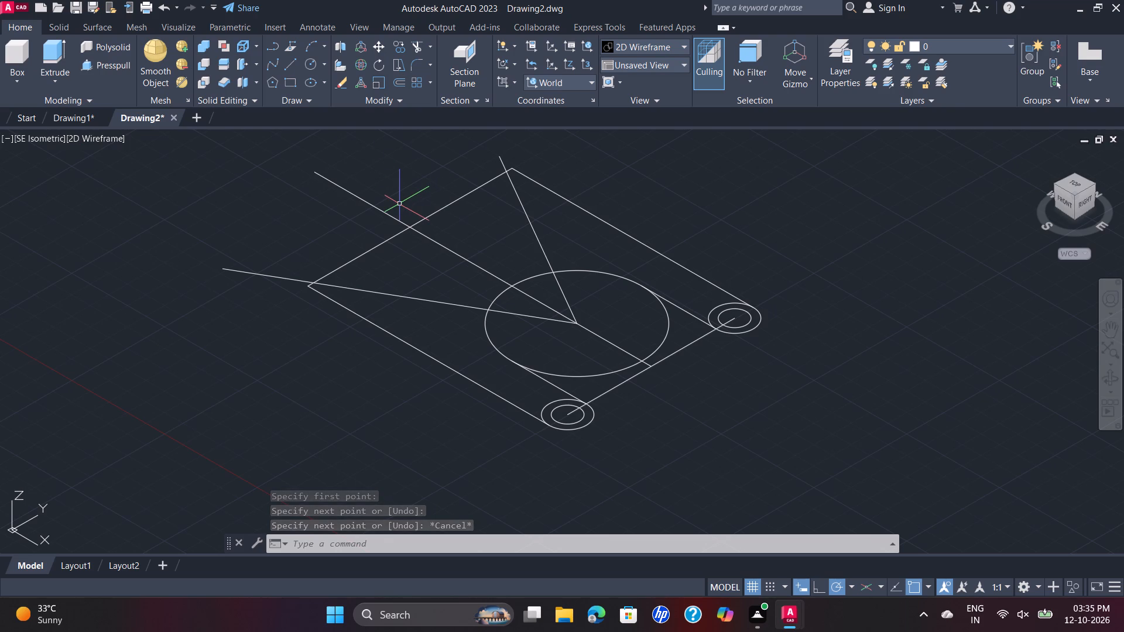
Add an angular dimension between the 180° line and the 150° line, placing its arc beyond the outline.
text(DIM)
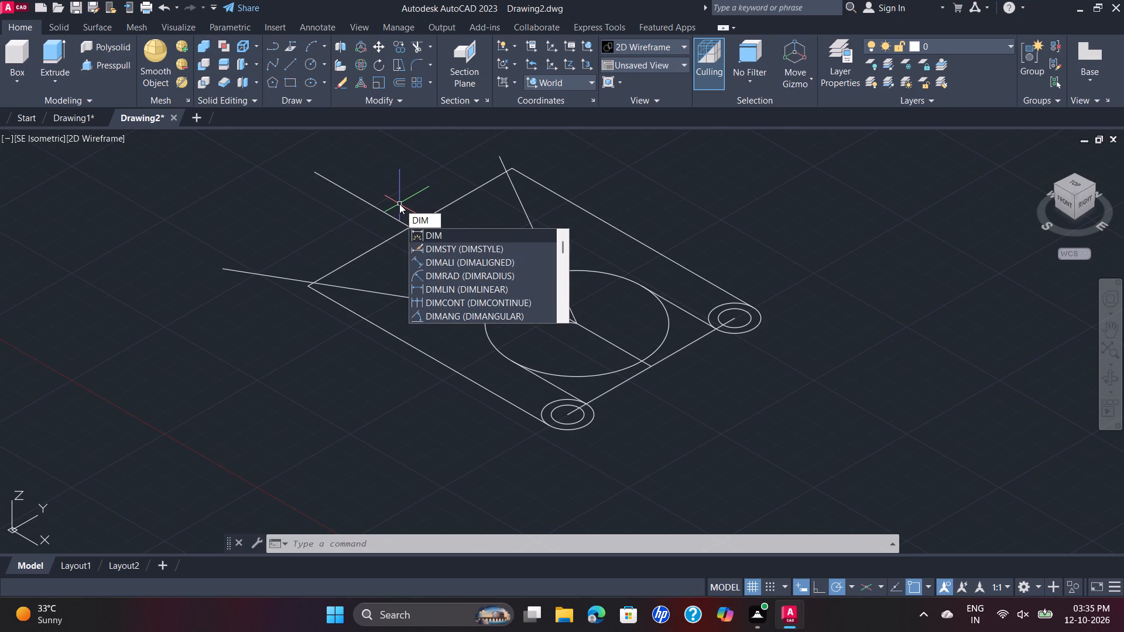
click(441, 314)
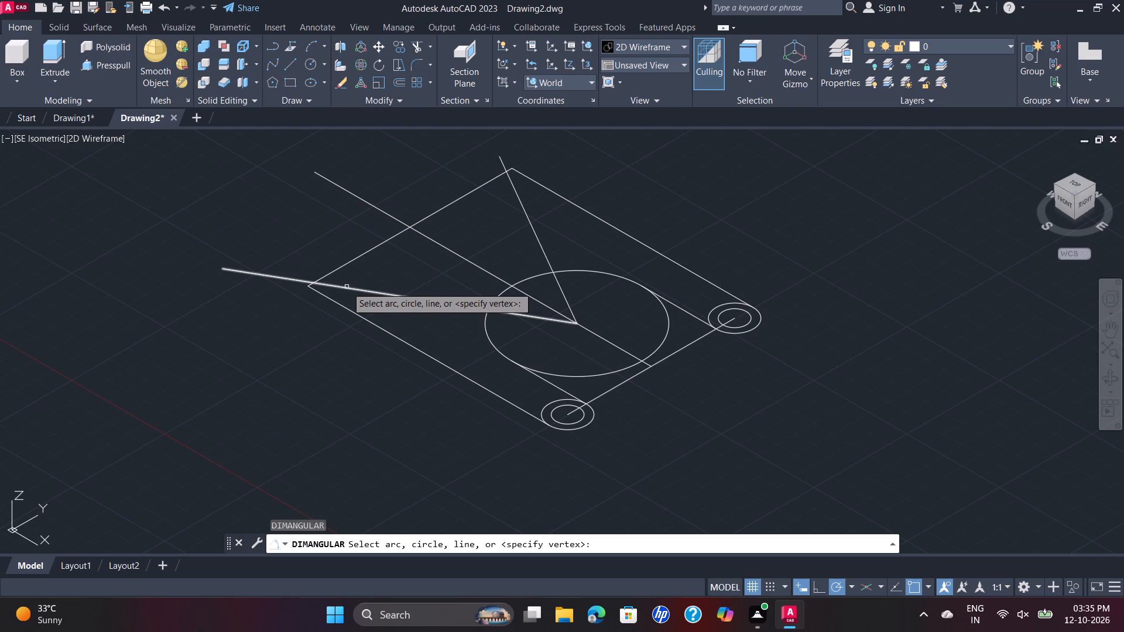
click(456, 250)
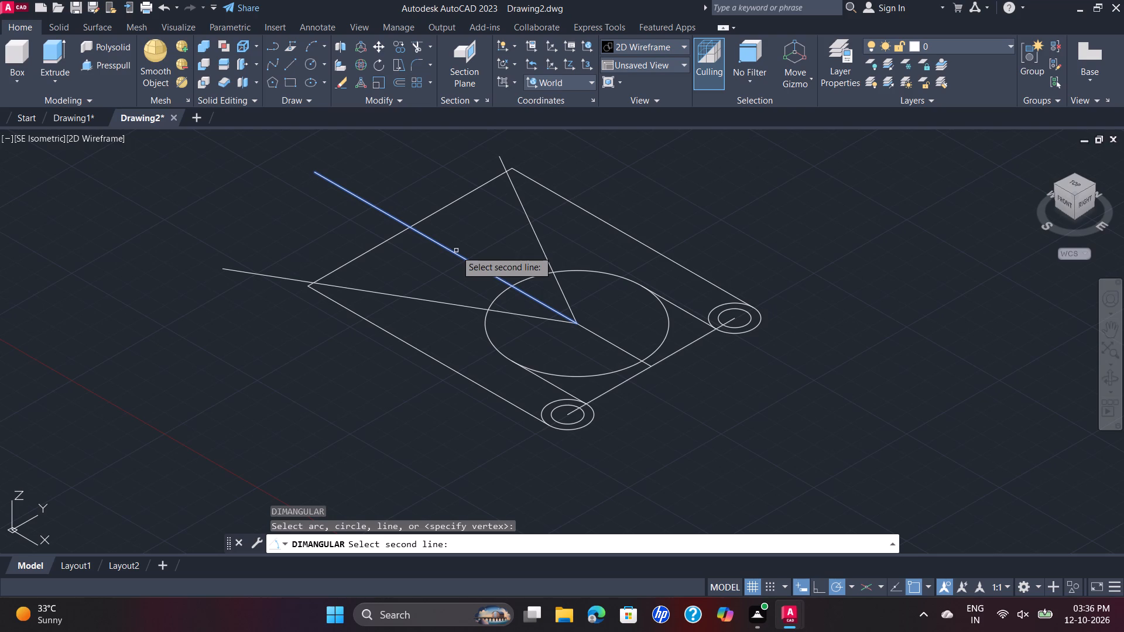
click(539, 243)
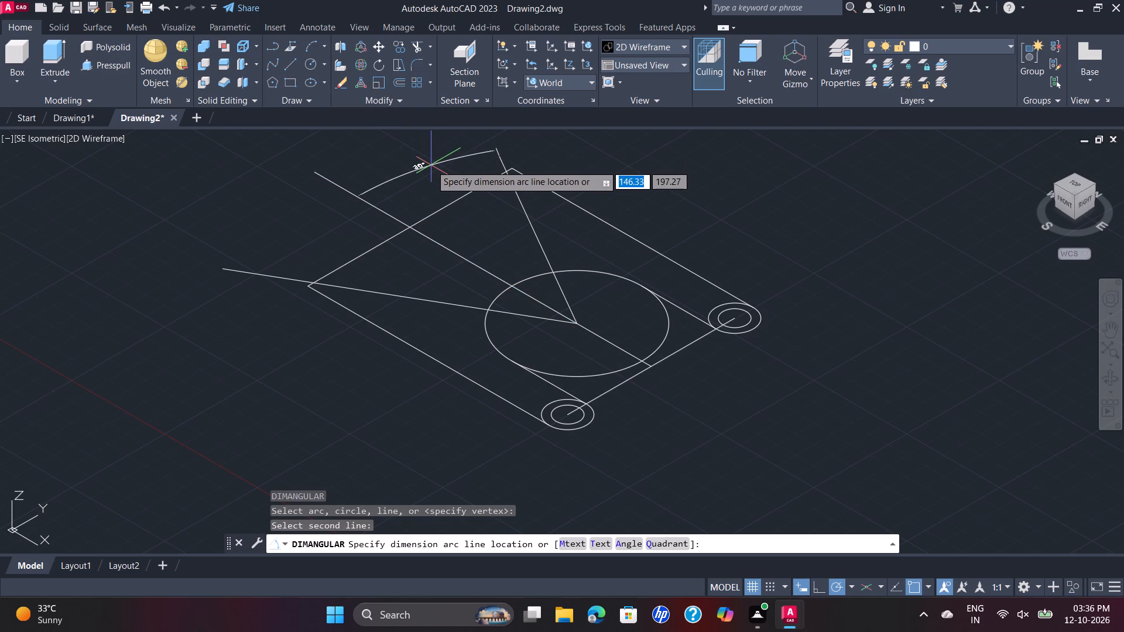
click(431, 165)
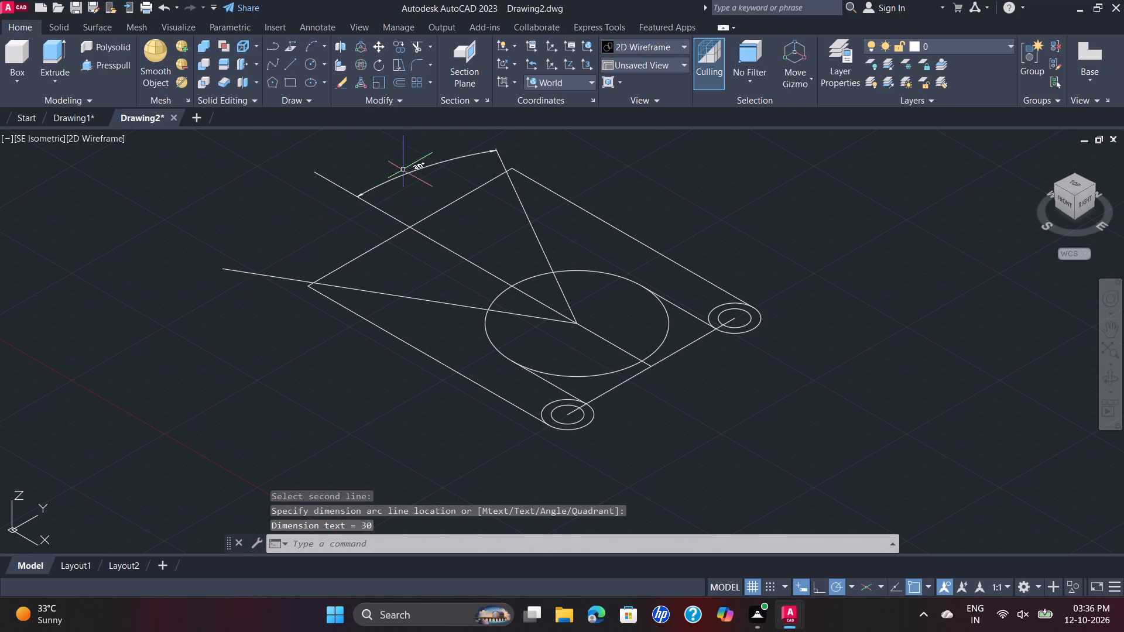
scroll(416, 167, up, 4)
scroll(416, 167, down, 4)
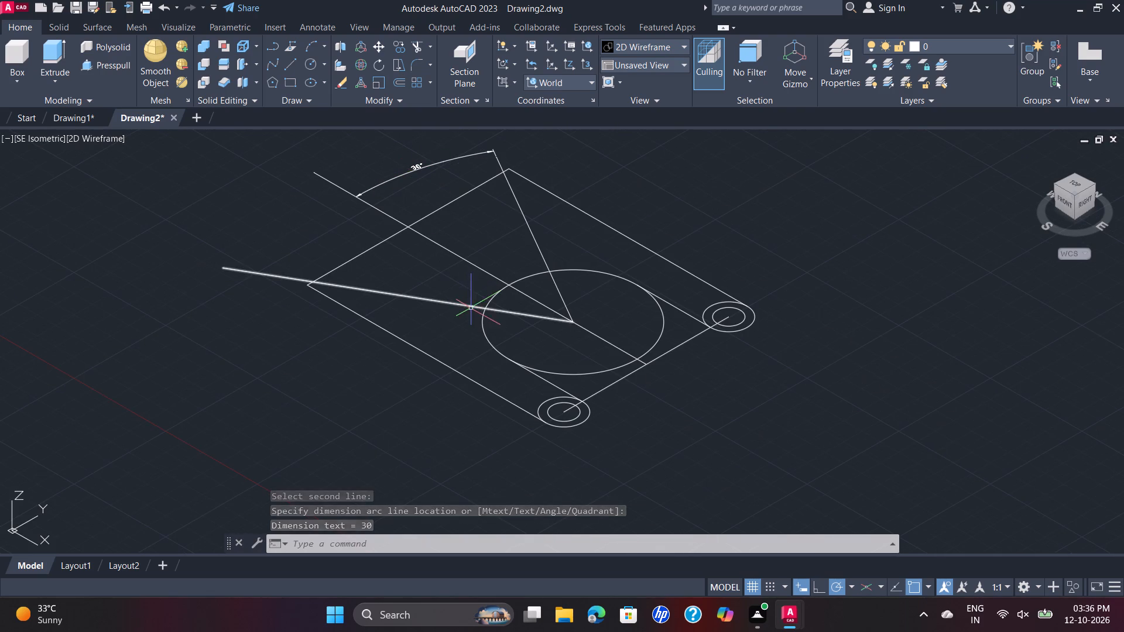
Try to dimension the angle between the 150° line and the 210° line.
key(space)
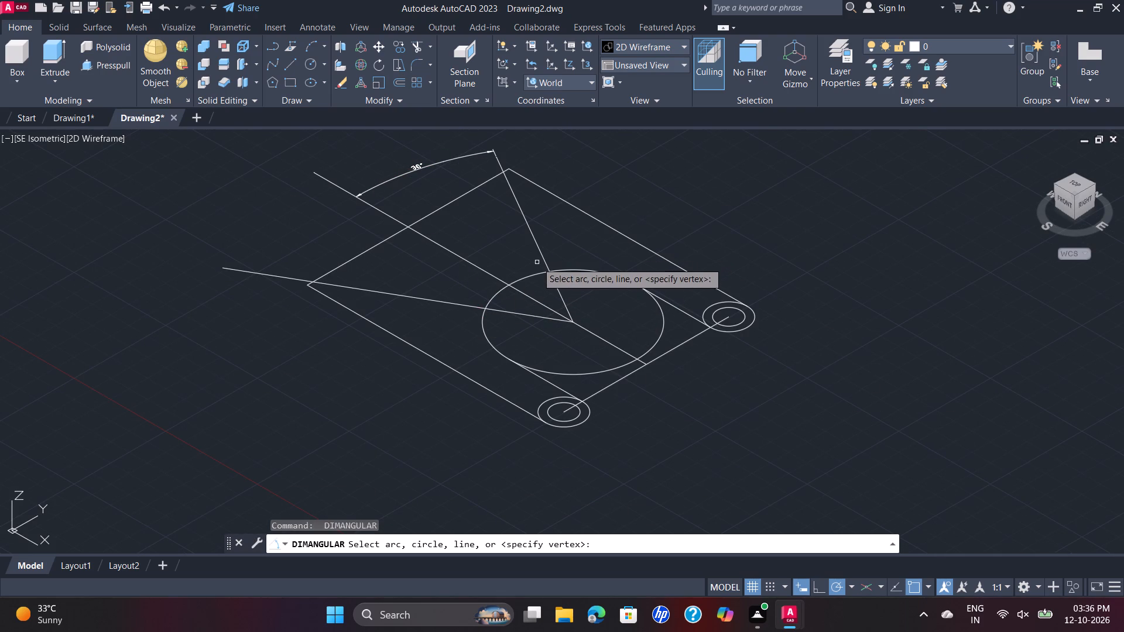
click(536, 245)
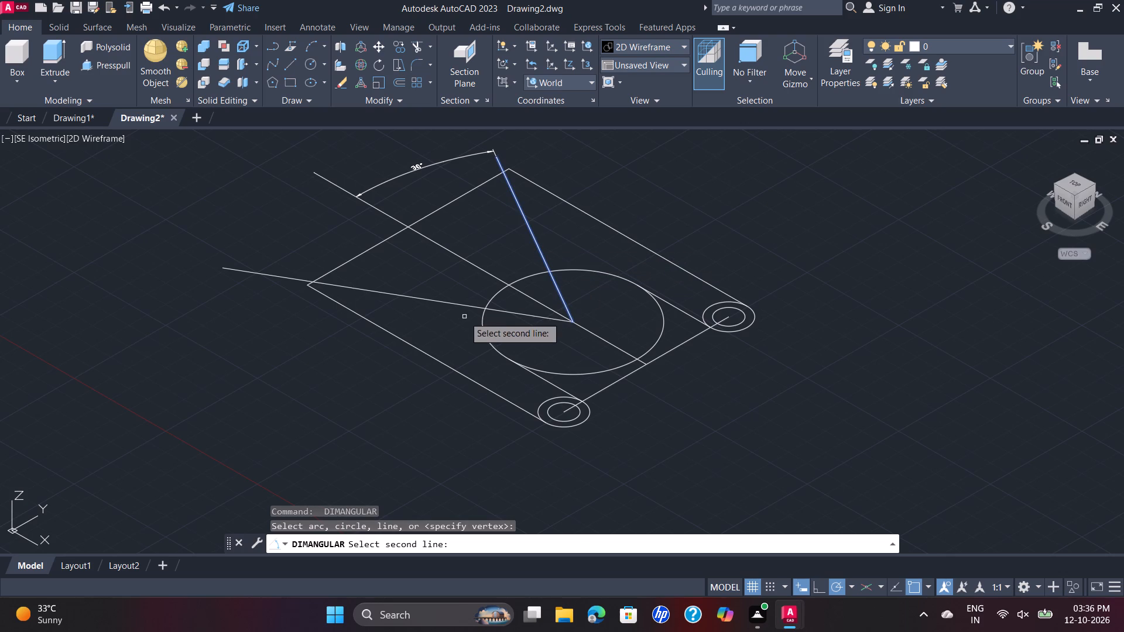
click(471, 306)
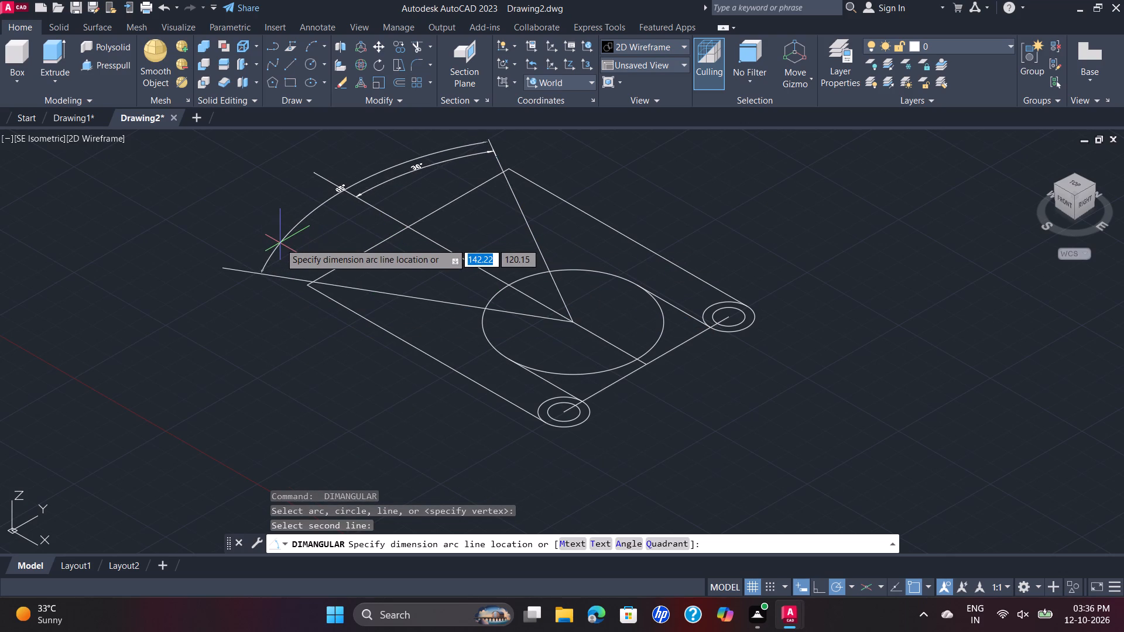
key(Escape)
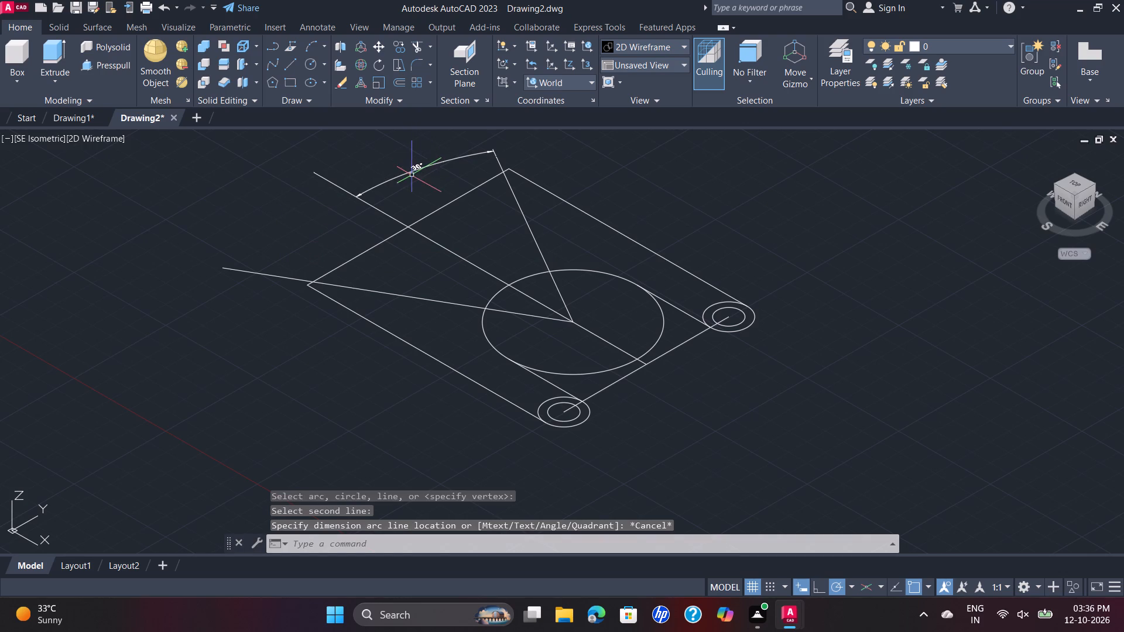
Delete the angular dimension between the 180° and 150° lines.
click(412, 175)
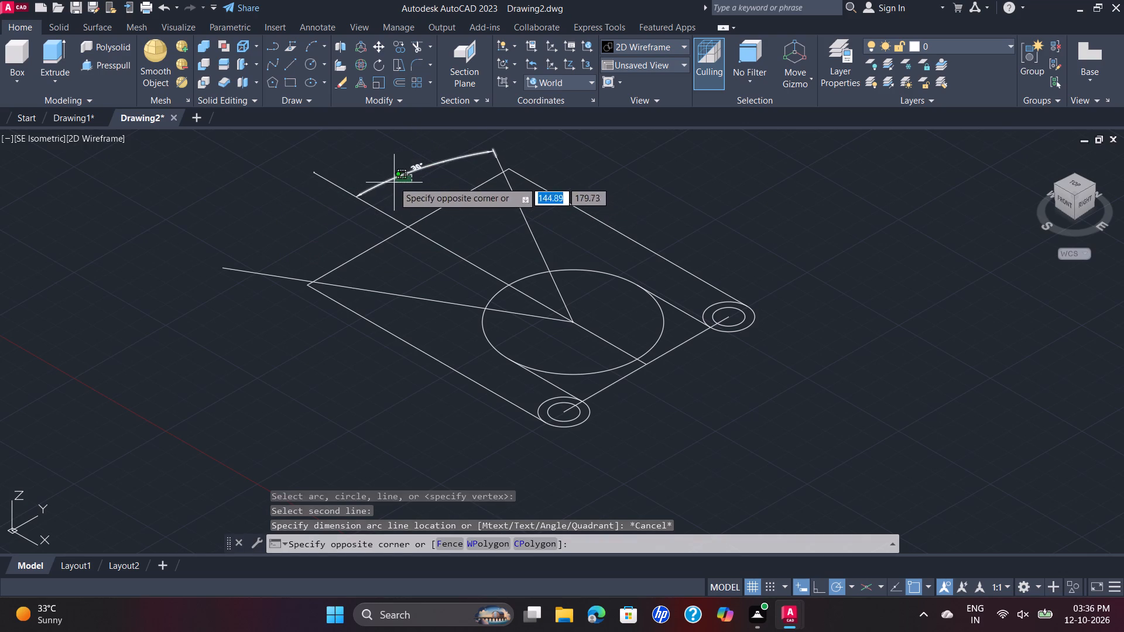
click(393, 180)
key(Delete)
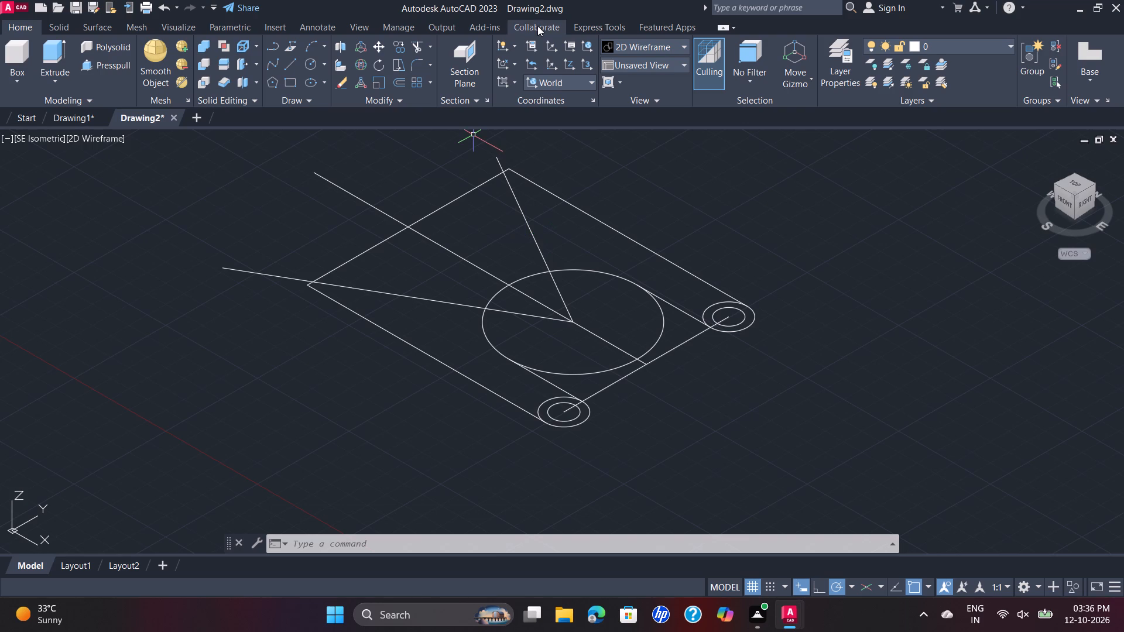
Draw a Tan, Tan, Radius circle of radius 20 tangent to the outline's two sides at the corner near the 150° line.
click(327, 68)
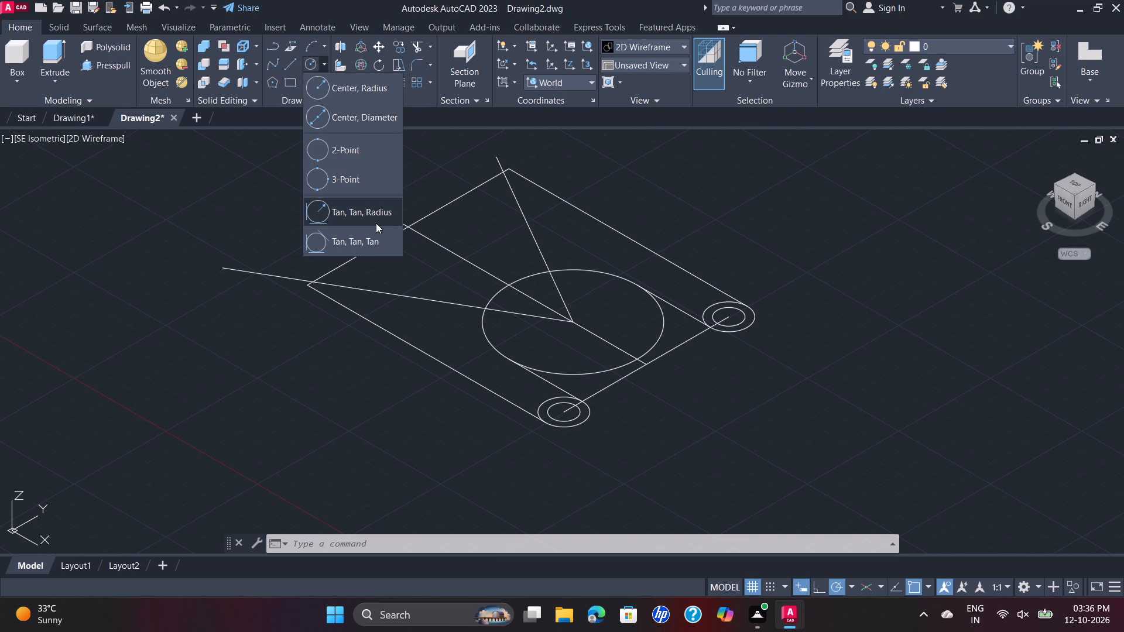
click(371, 213)
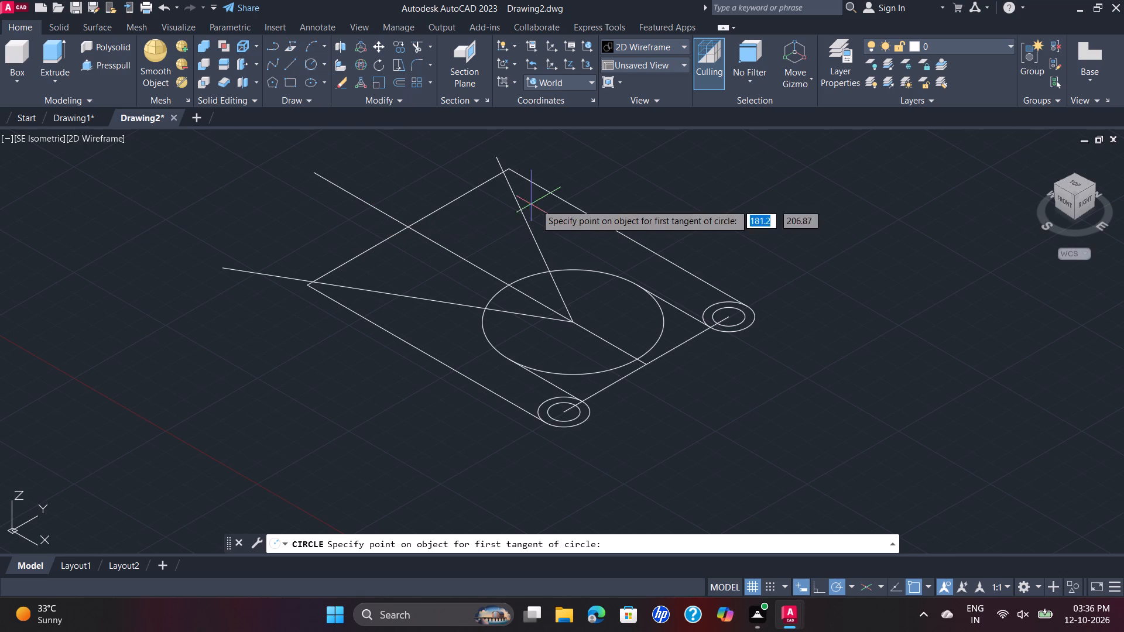
click(560, 200)
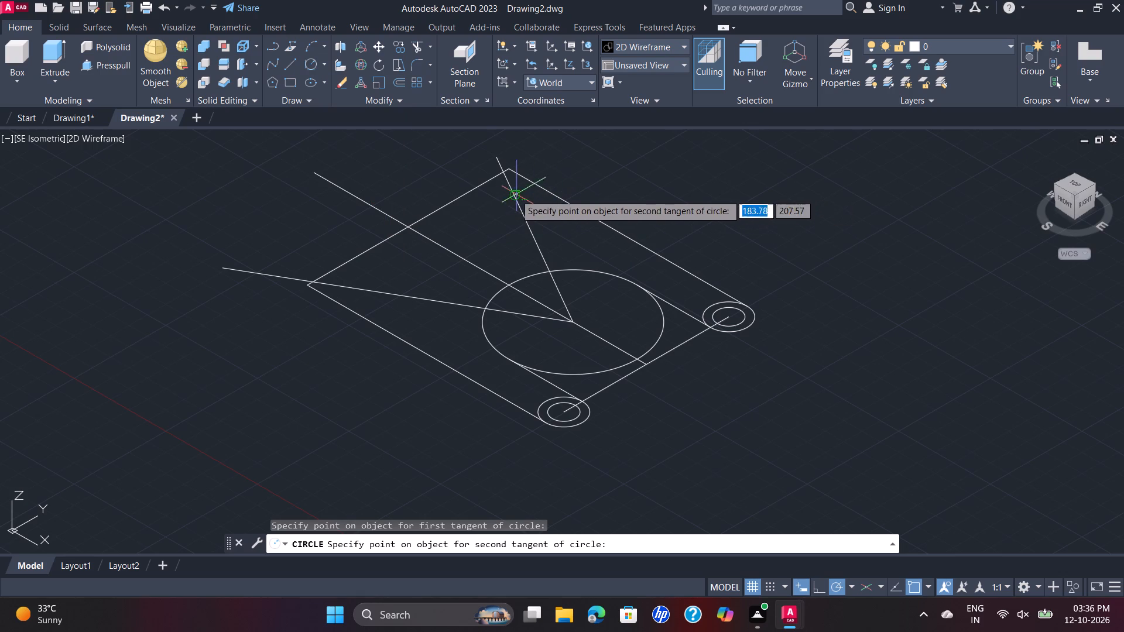
click(481, 184)
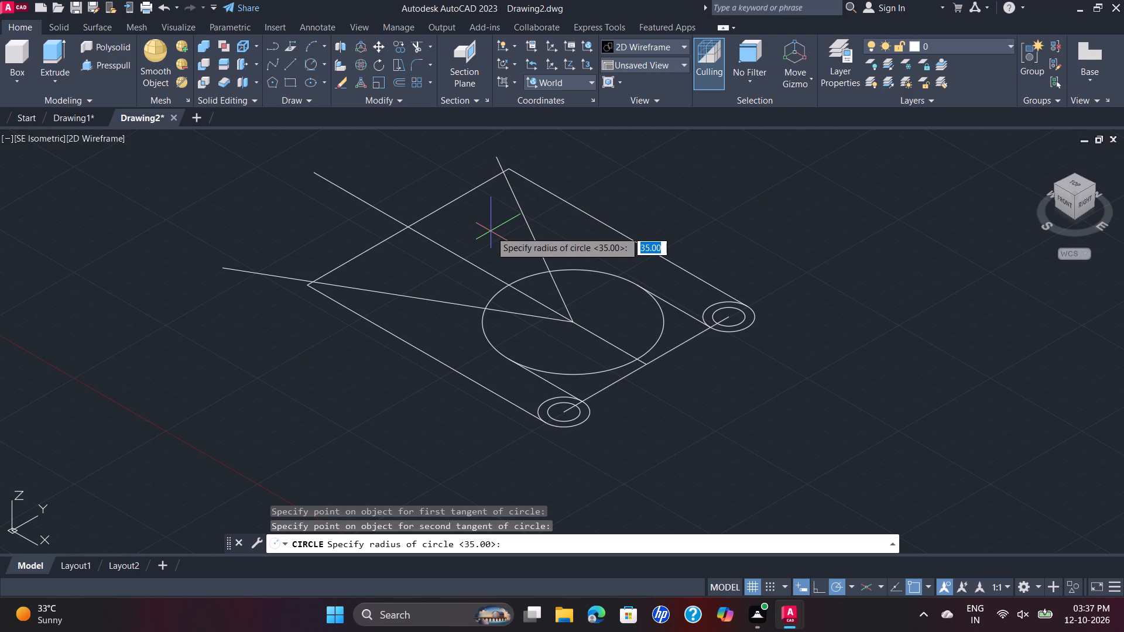
text(20)
key(Return)
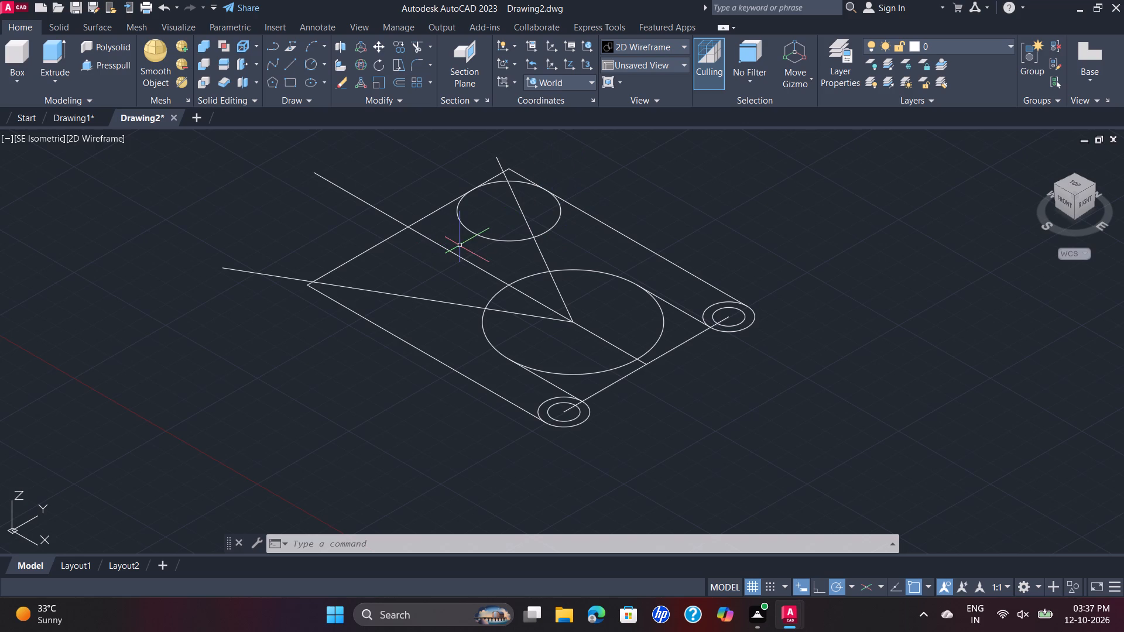
Move the radius 20 circle by its centre to the point where the 150° line crosses the outline's 110 side.
click(518, 180)
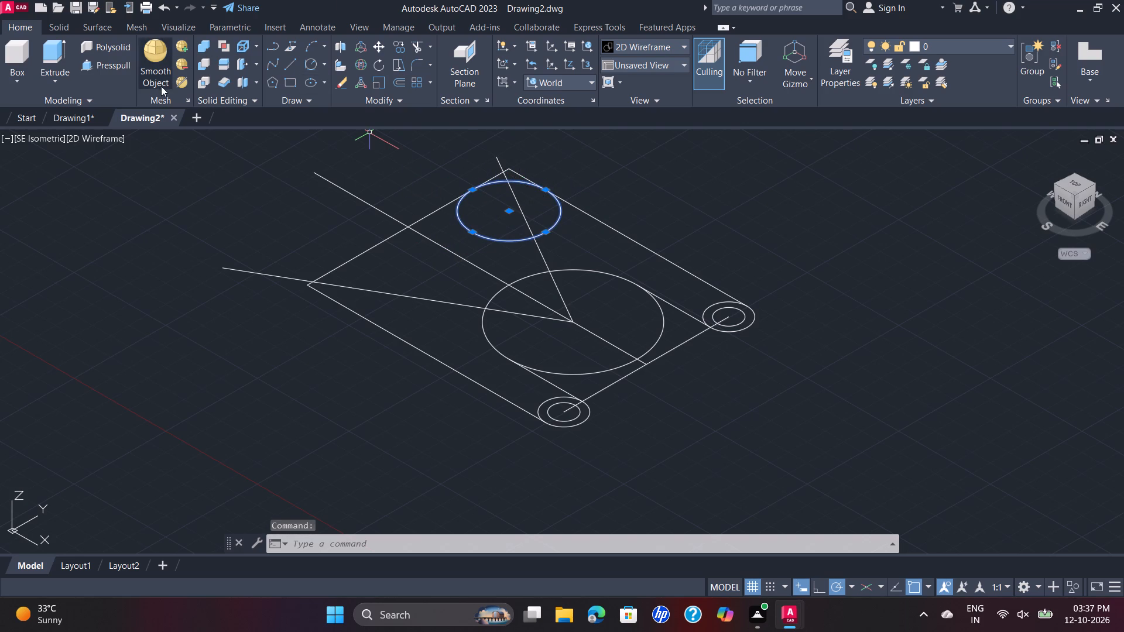
click(381, 43)
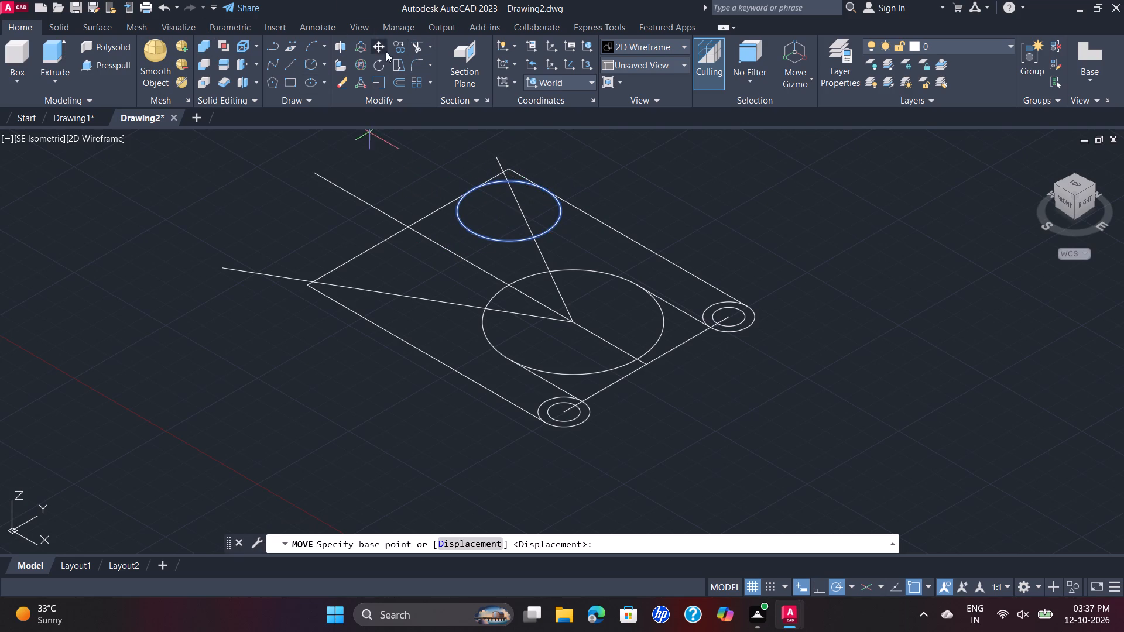
click(507, 212)
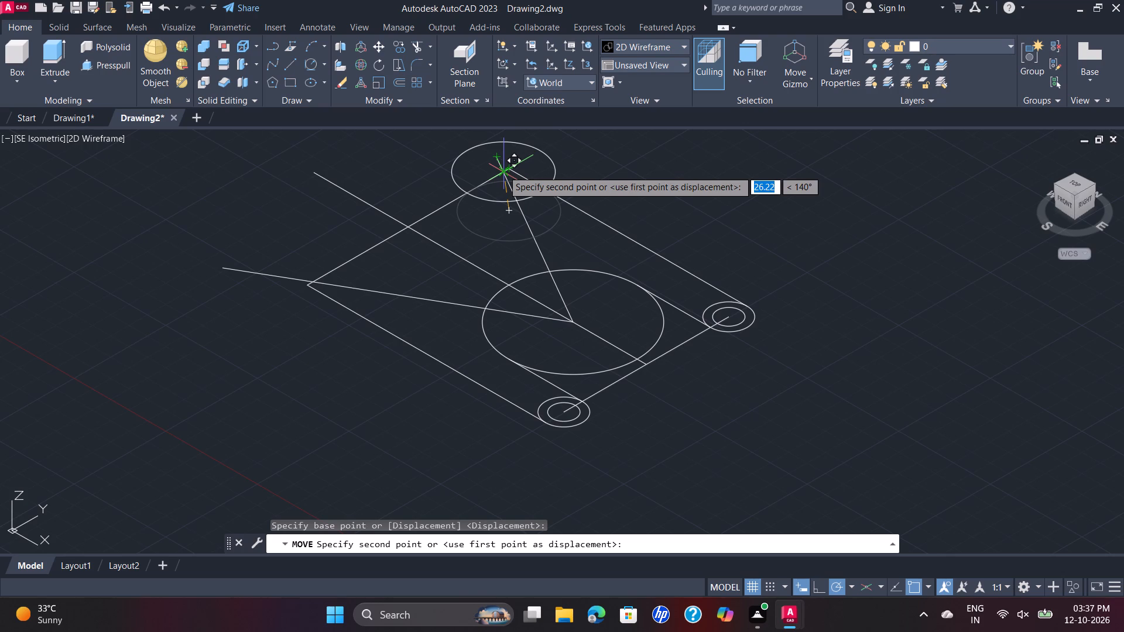
click(503, 170)
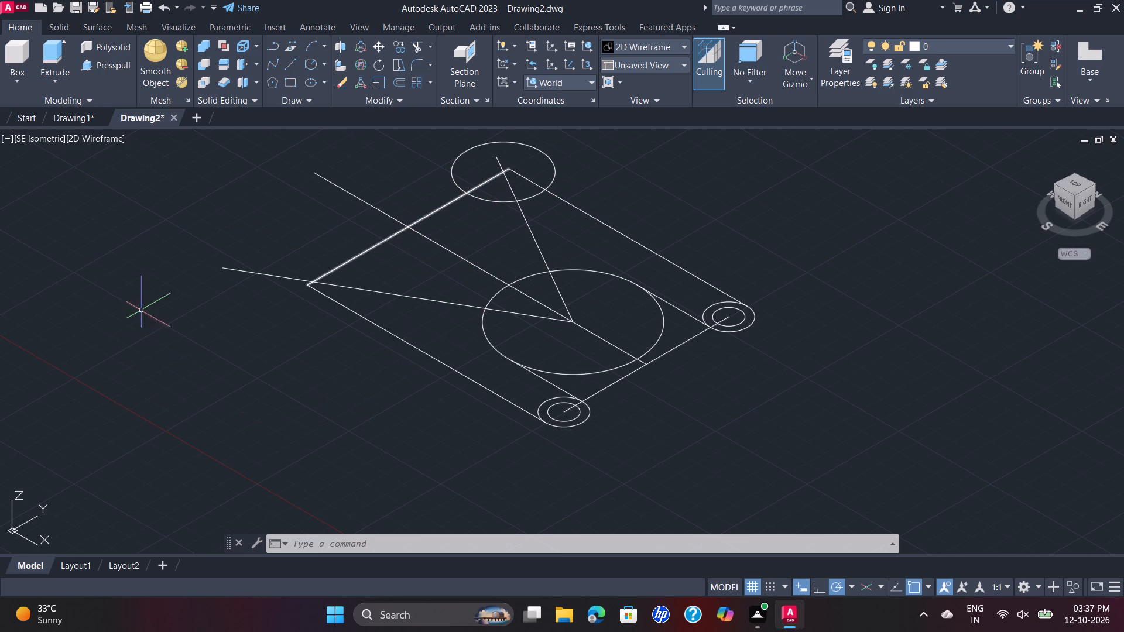
Delete the 180° construction line that starts at the radius 35 circle's centre.
click(436, 239)
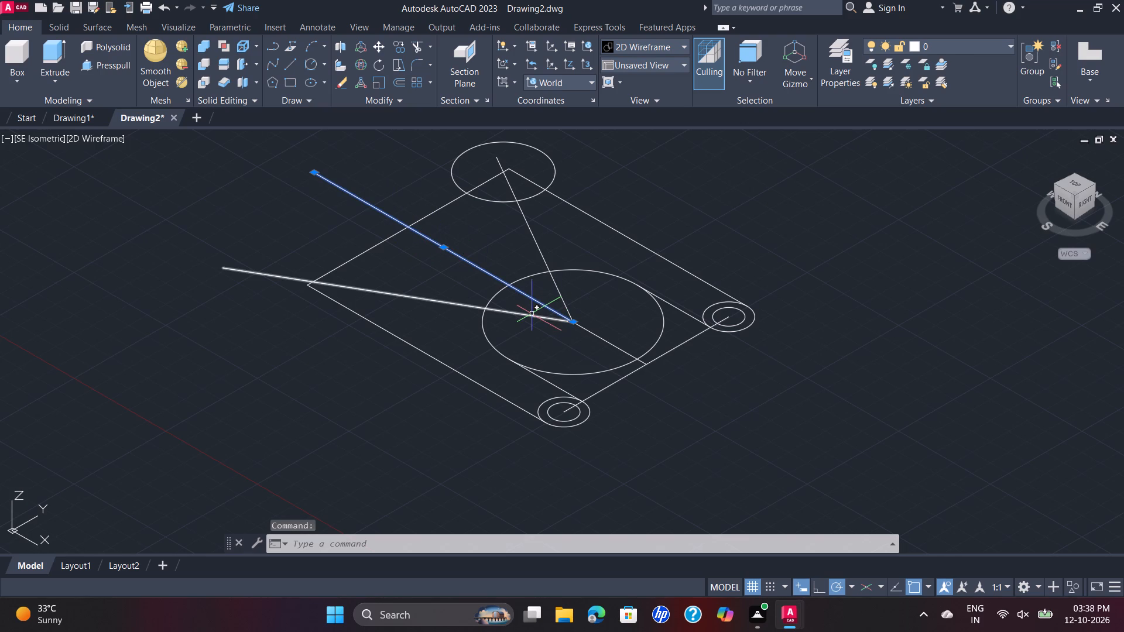
key(Delete)
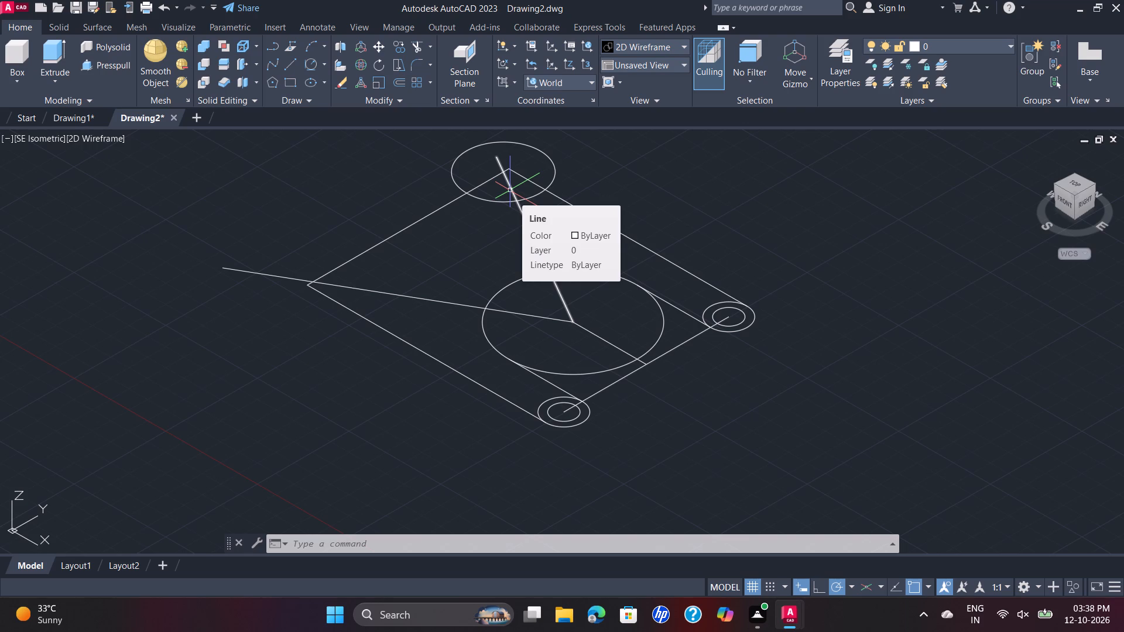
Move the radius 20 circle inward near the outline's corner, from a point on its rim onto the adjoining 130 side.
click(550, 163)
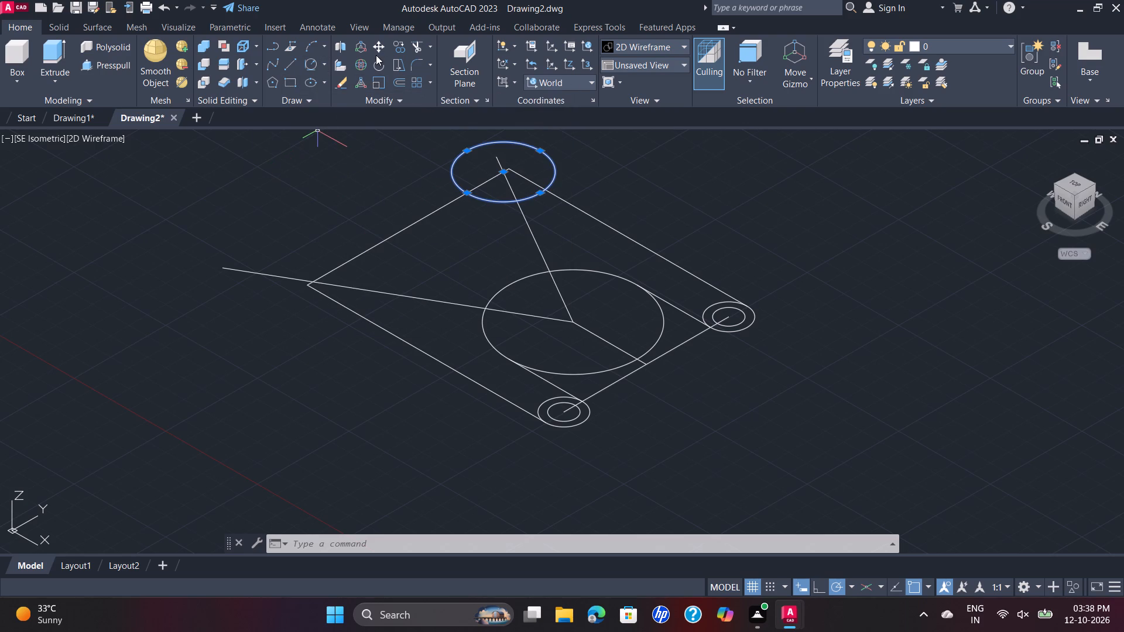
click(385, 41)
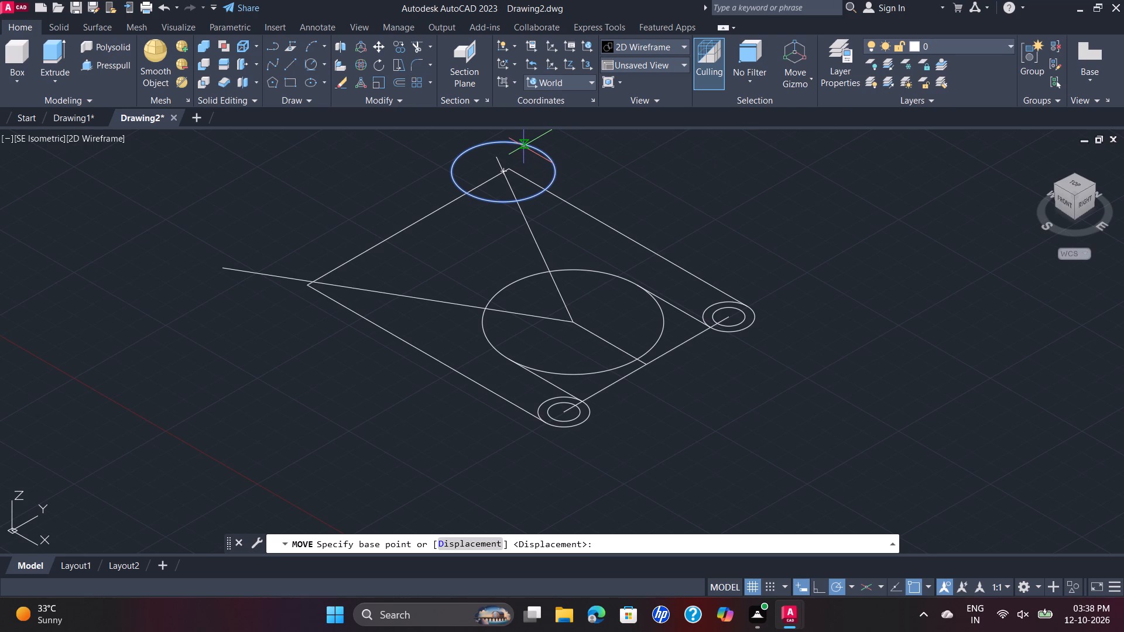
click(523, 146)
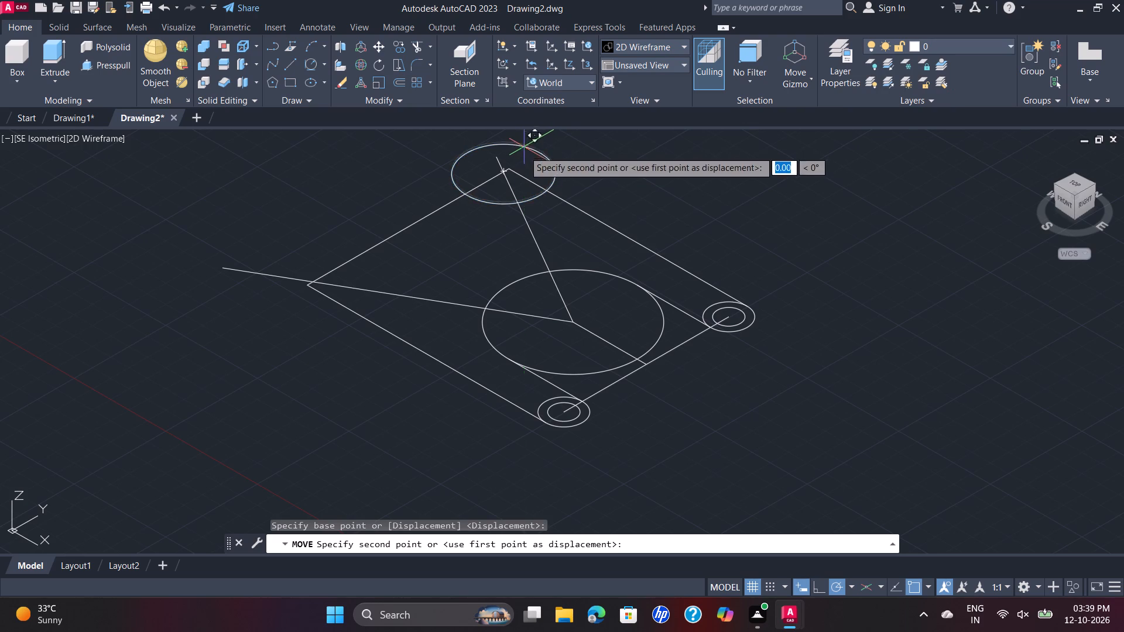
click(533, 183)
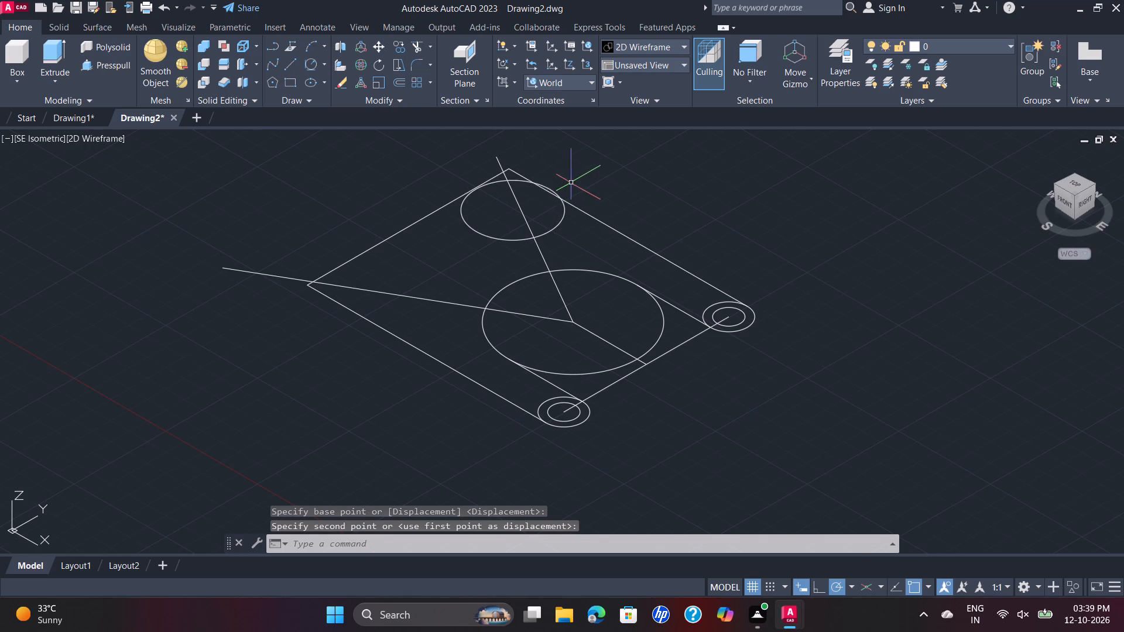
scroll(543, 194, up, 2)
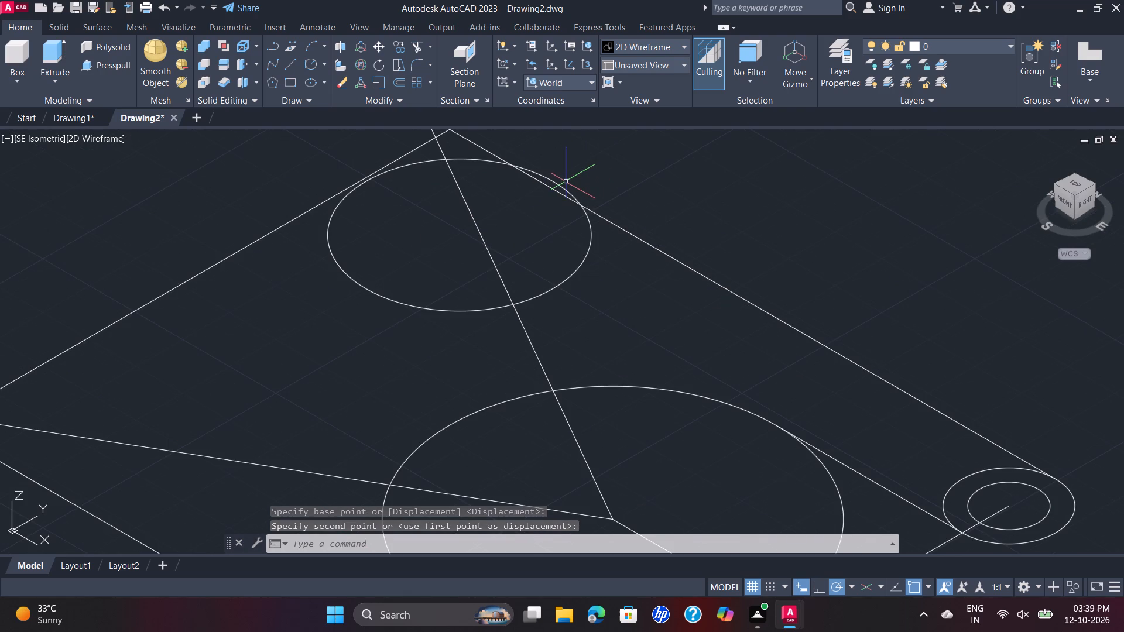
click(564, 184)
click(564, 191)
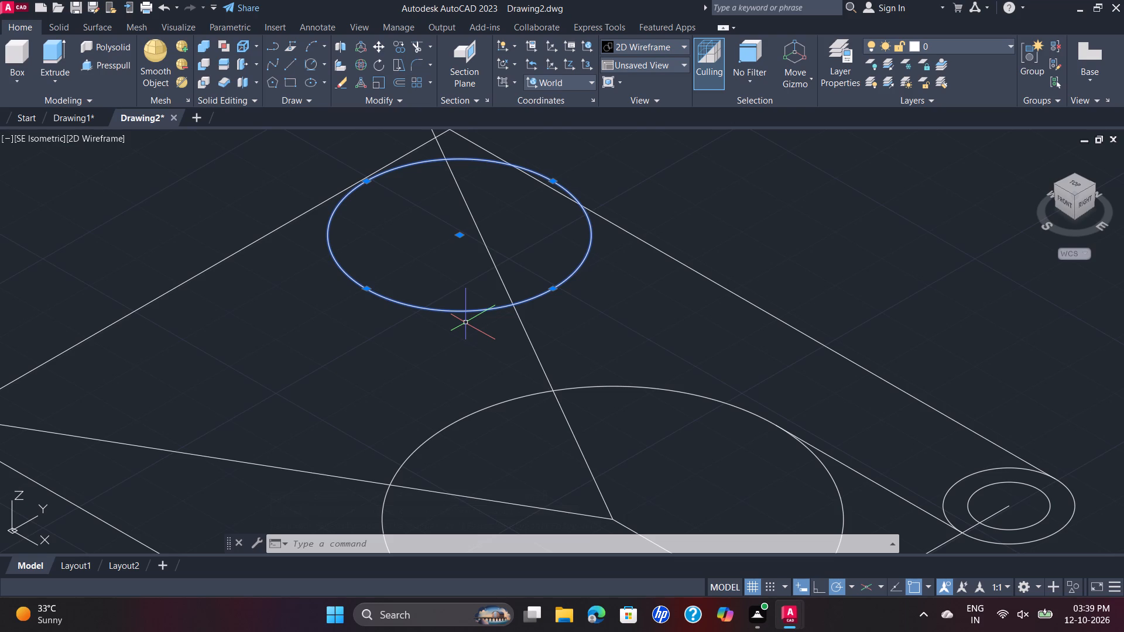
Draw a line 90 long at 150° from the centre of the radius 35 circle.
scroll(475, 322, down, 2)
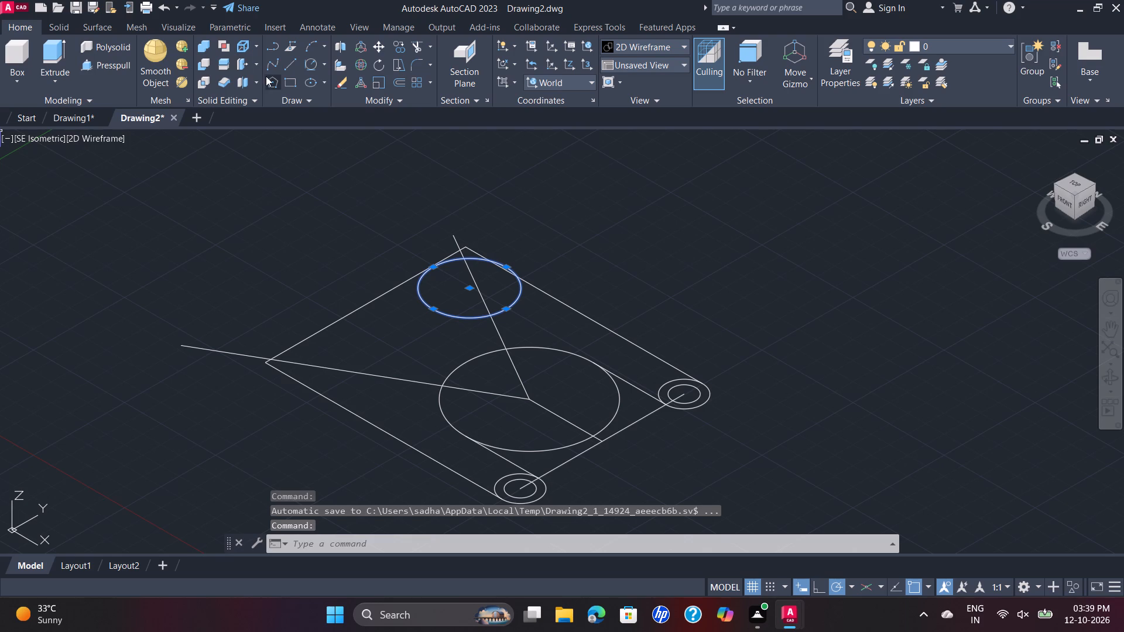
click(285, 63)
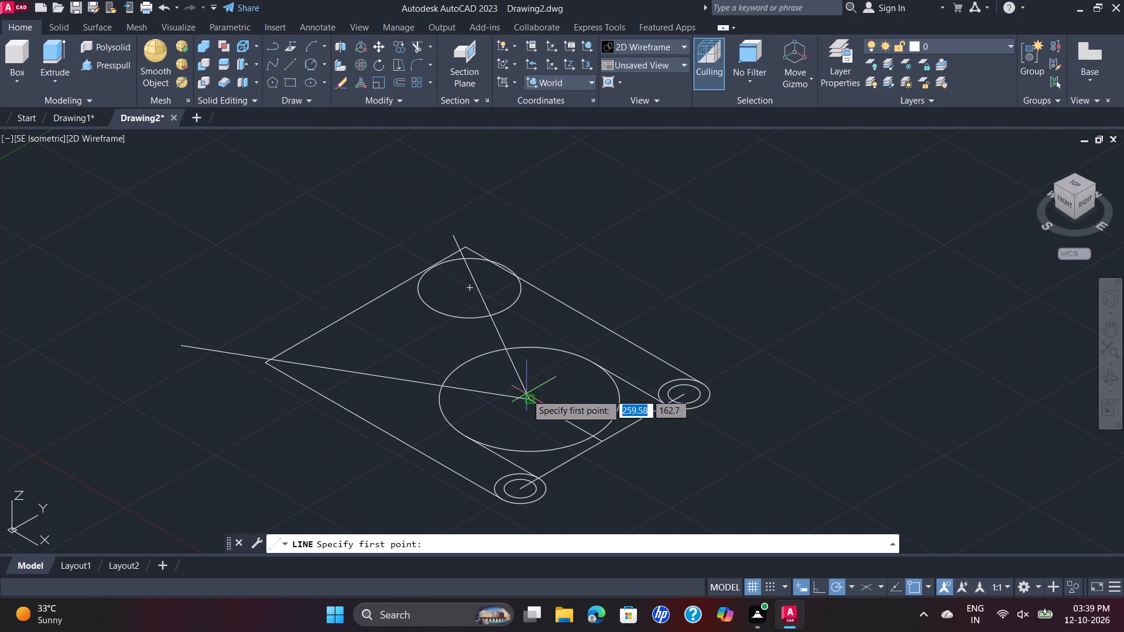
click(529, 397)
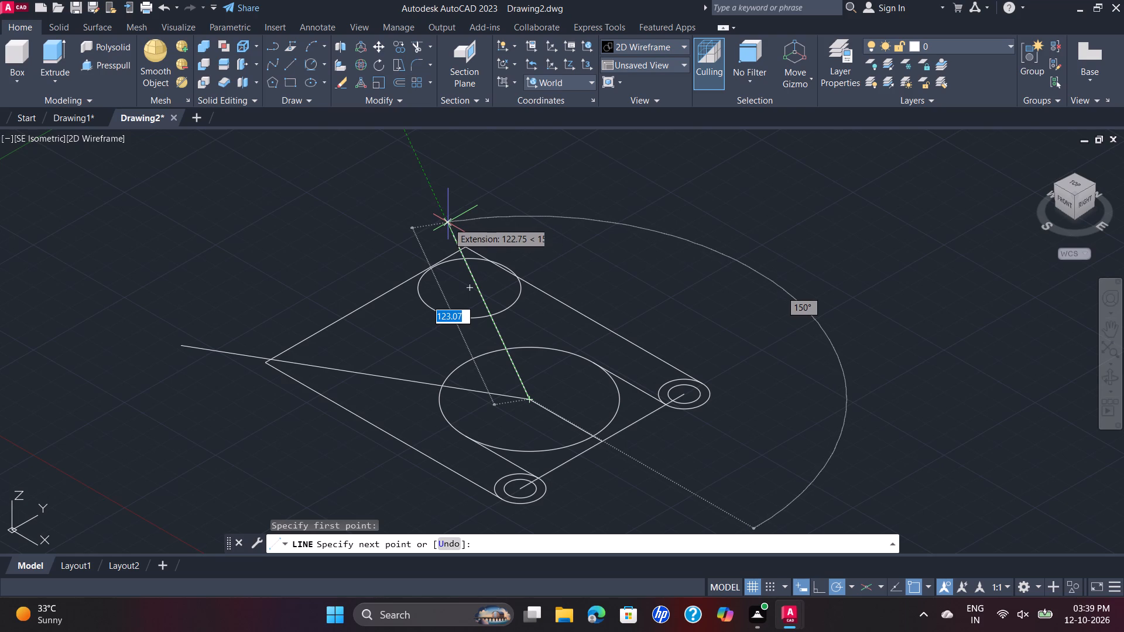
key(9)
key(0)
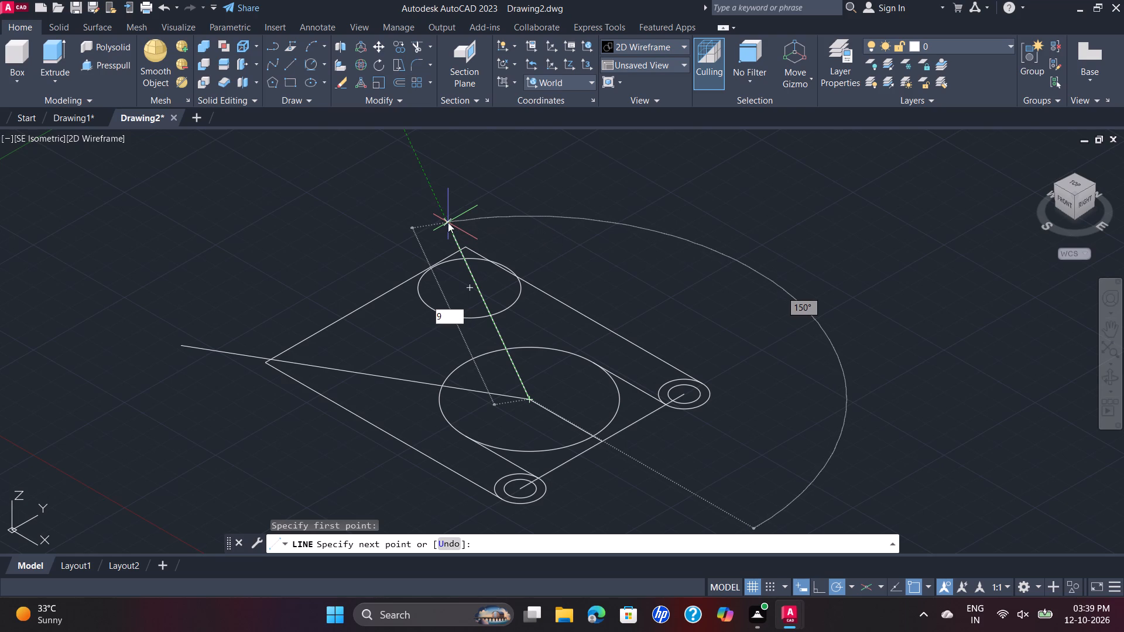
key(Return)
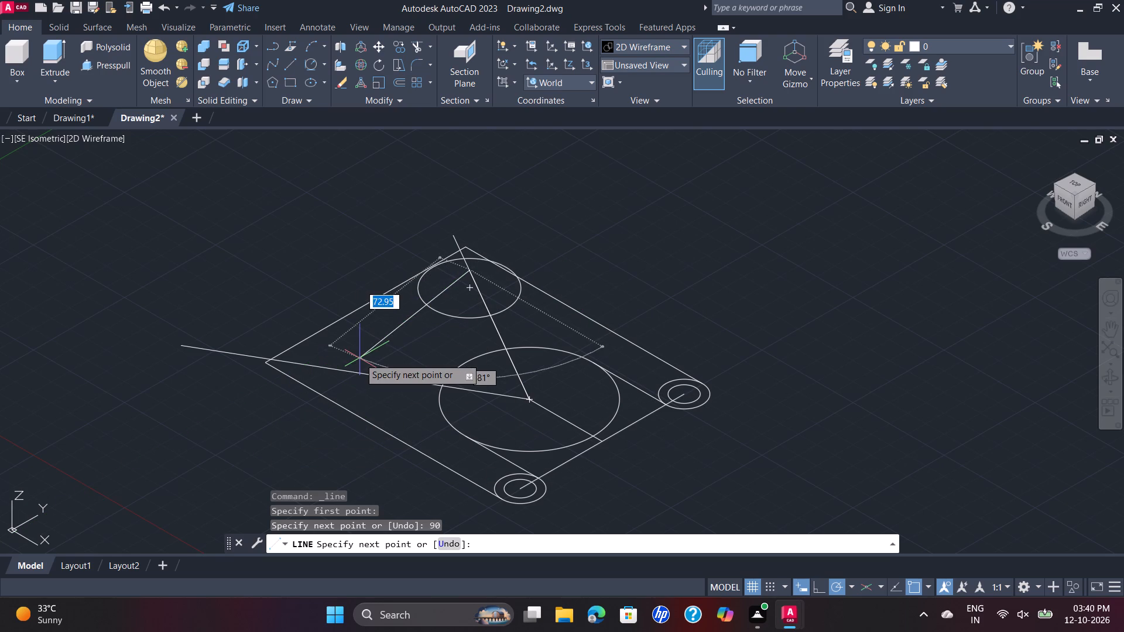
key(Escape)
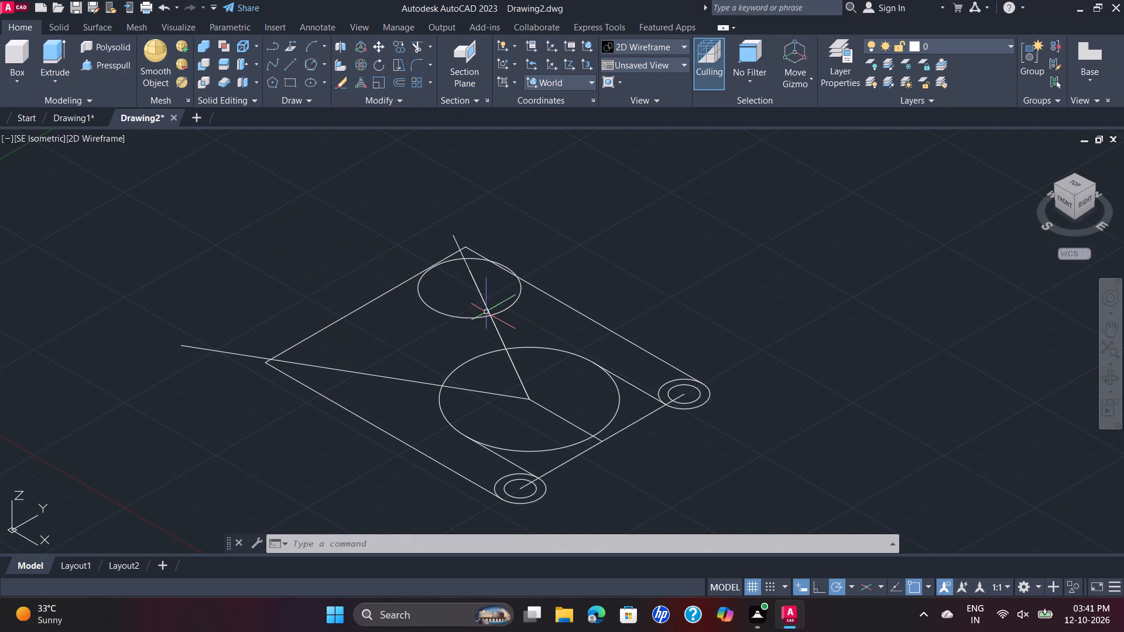
Delete the longer 150° construction line that runs past the outline's corner, leaving the 90 long one.
scroll(482, 318, up, 1)
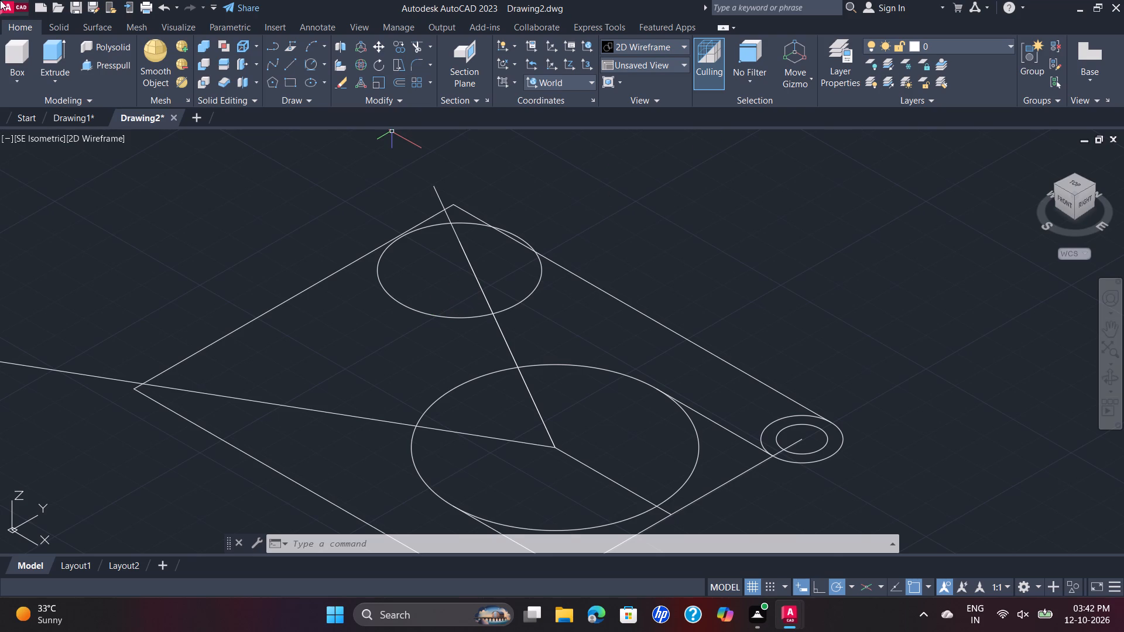
click(325, 69)
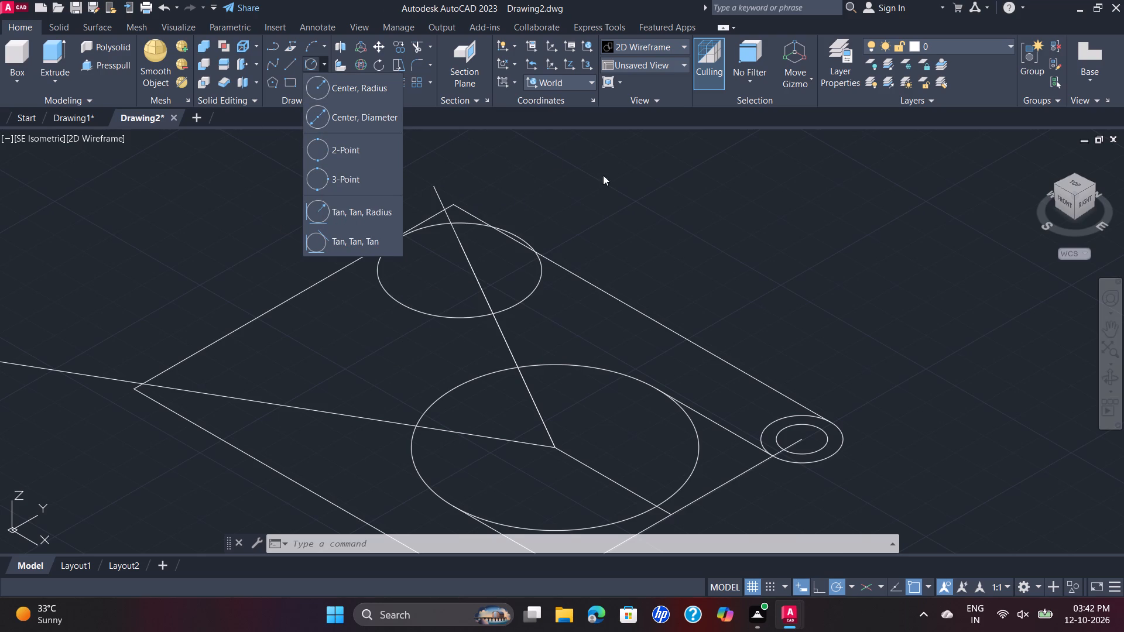
click(468, 257)
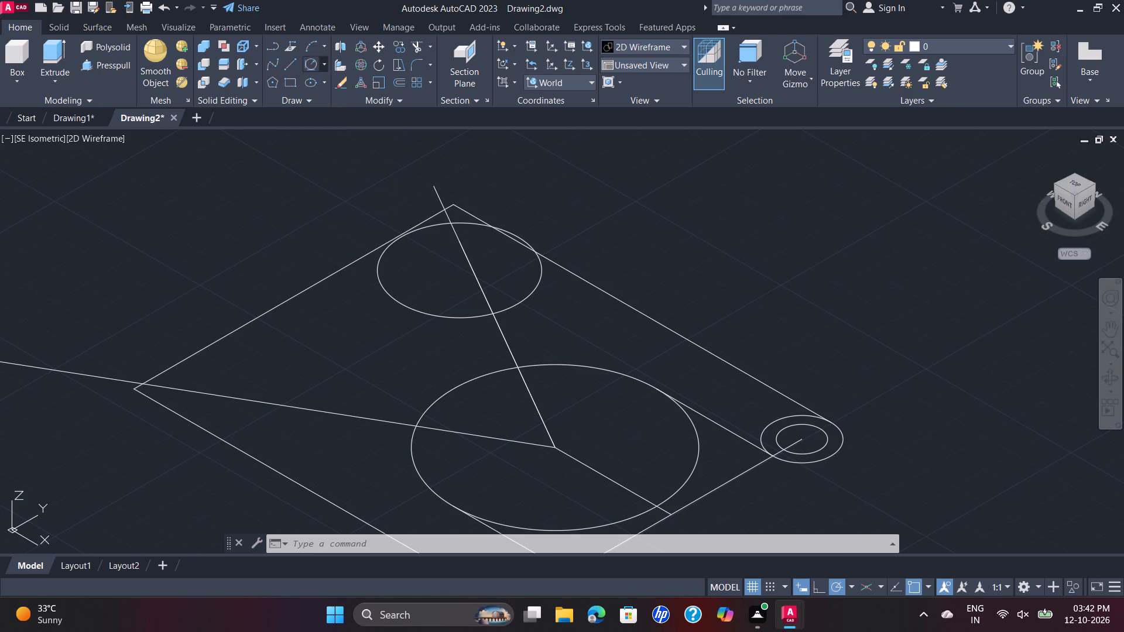
click(466, 260)
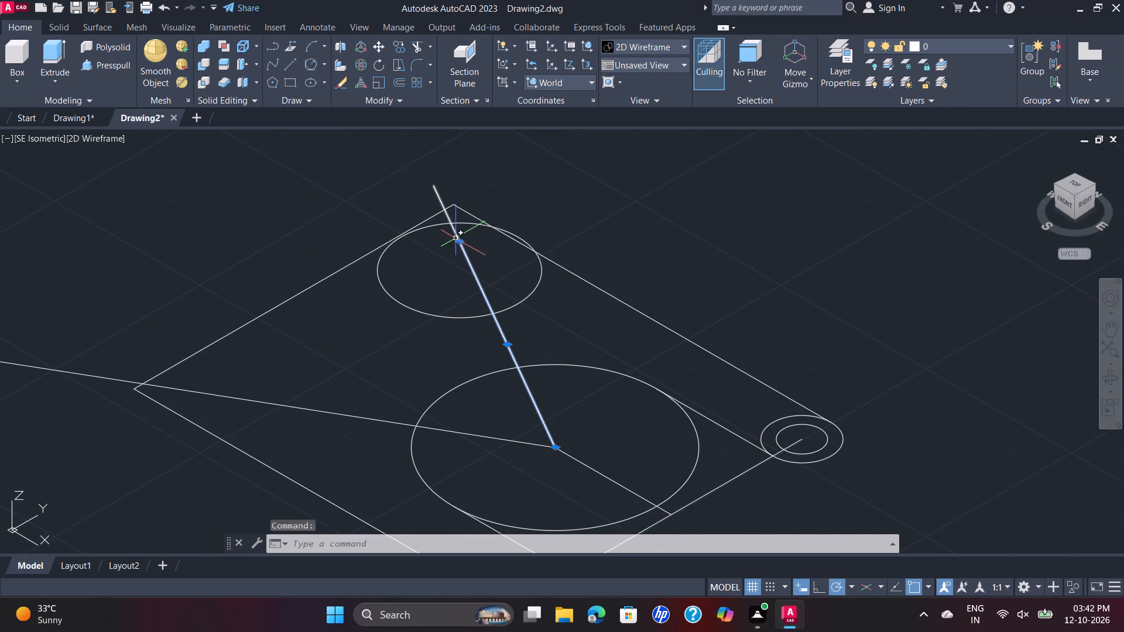
click(455, 238)
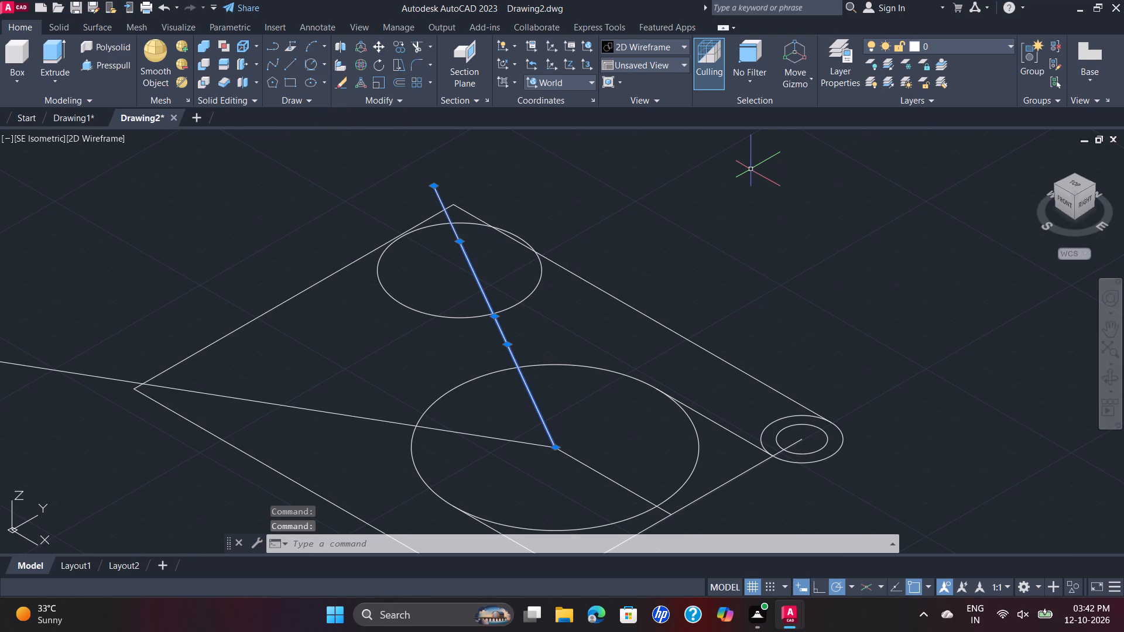
key(Escape)
click(438, 200)
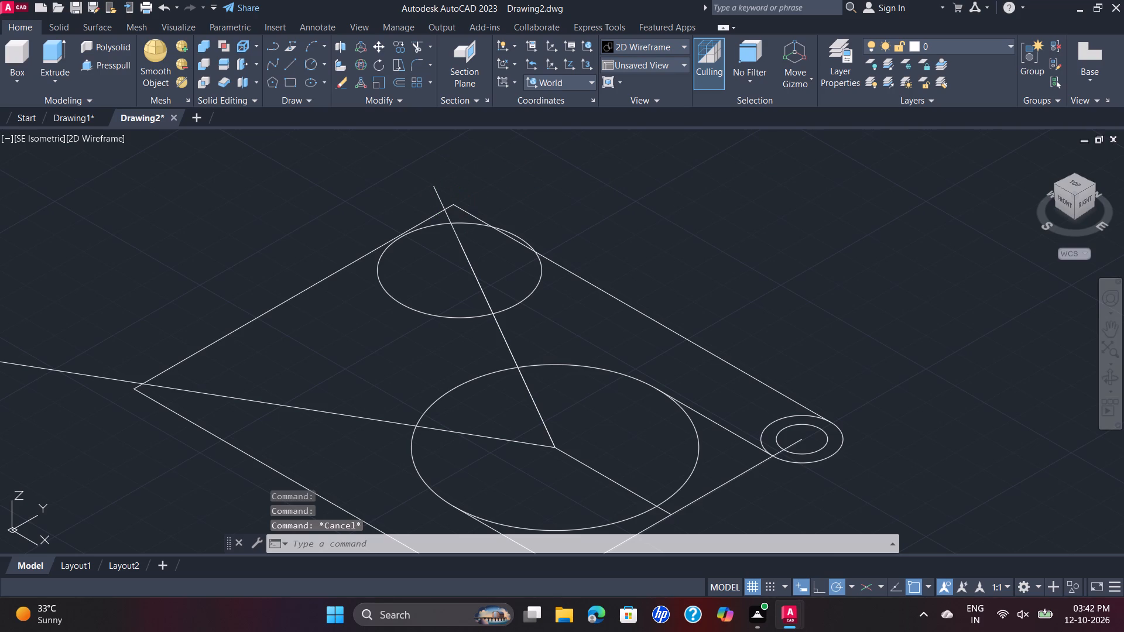
key(Delete)
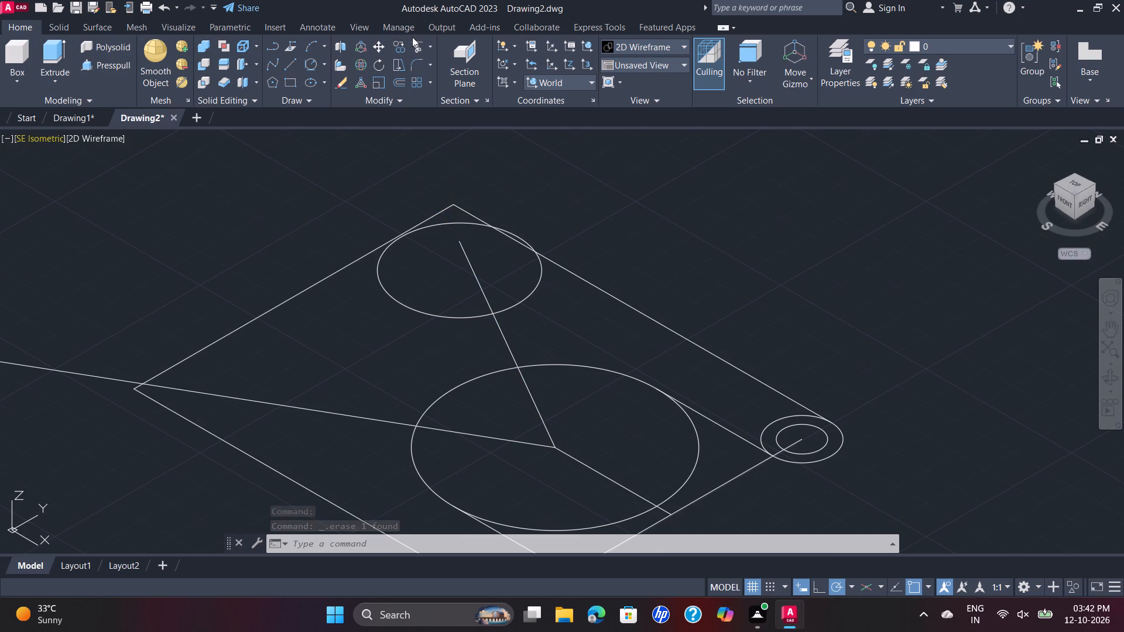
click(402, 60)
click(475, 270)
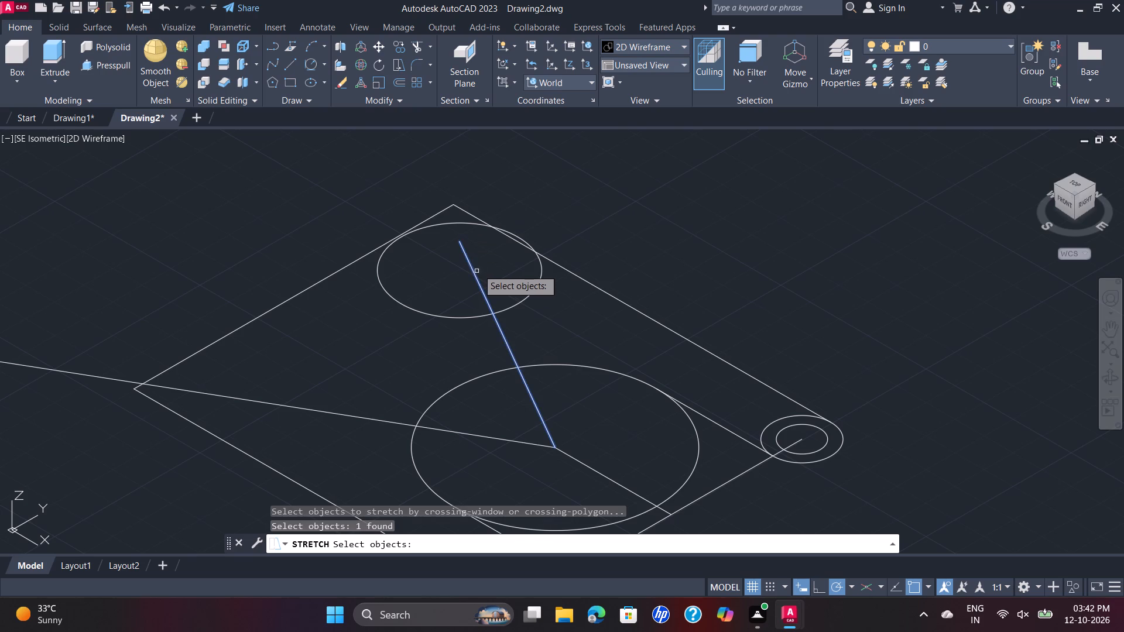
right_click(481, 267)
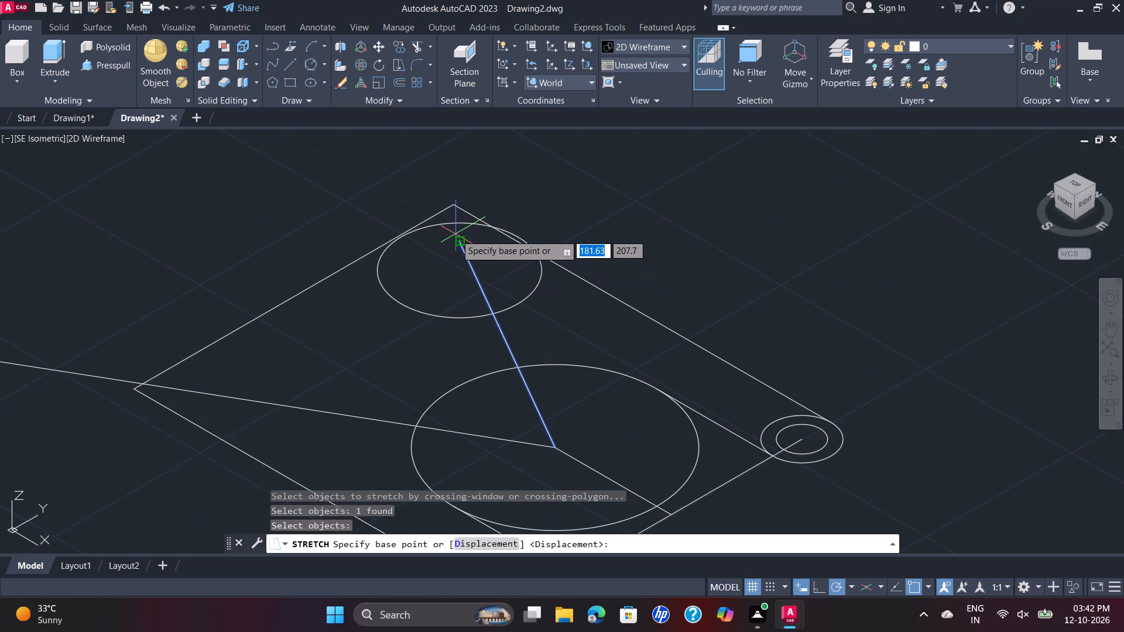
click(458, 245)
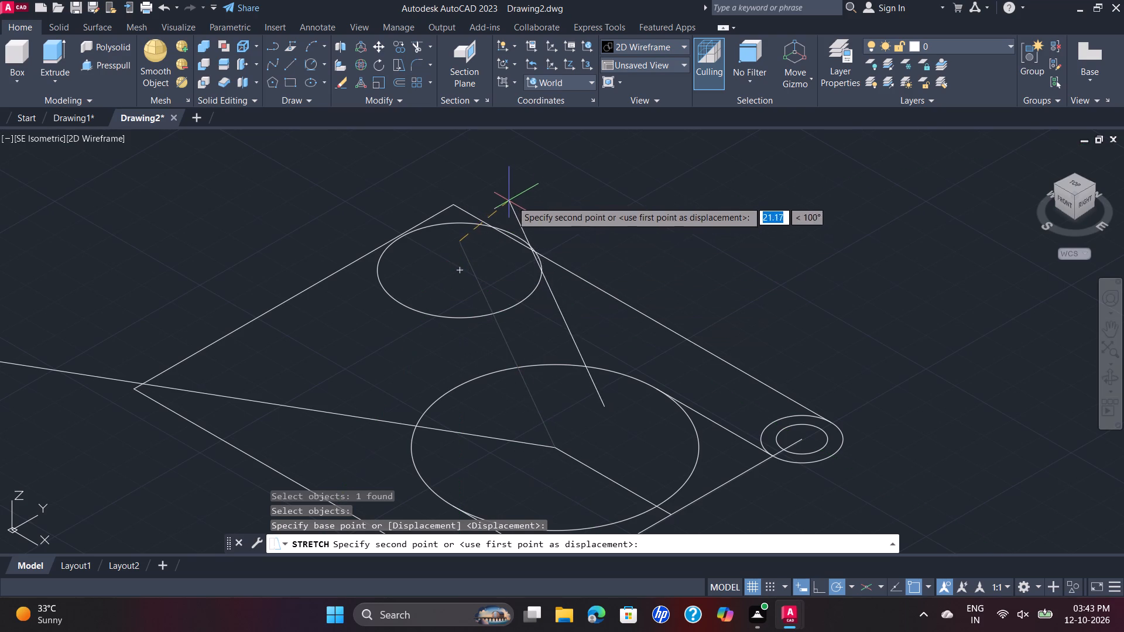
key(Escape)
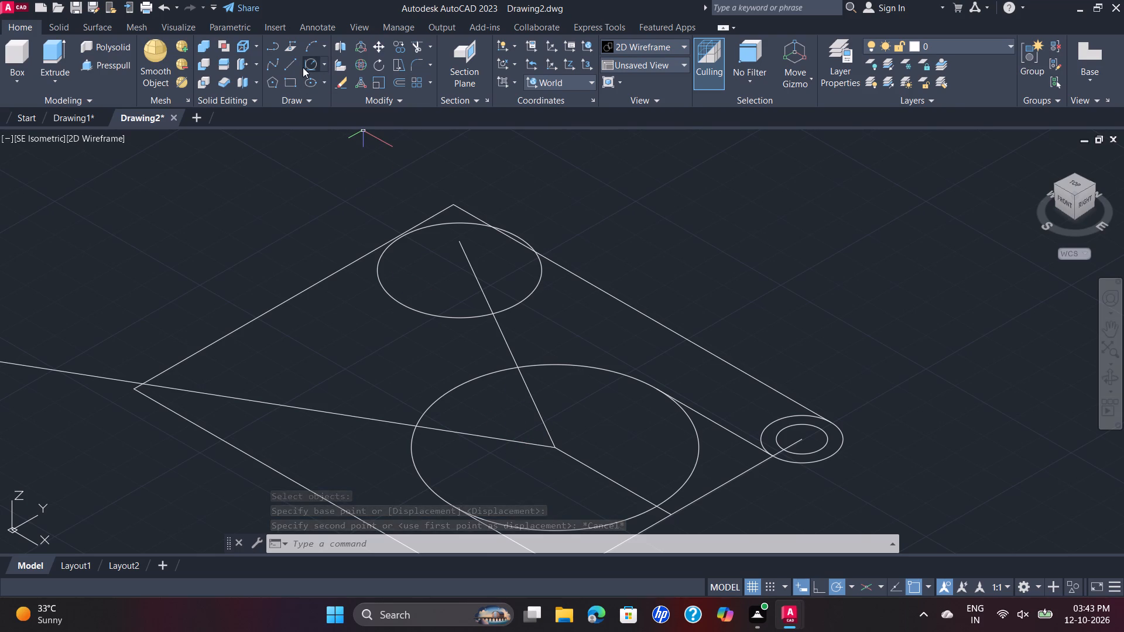
Draw a line 90 long at 180° from the centre of the radius 35 circle.
click(284, 66)
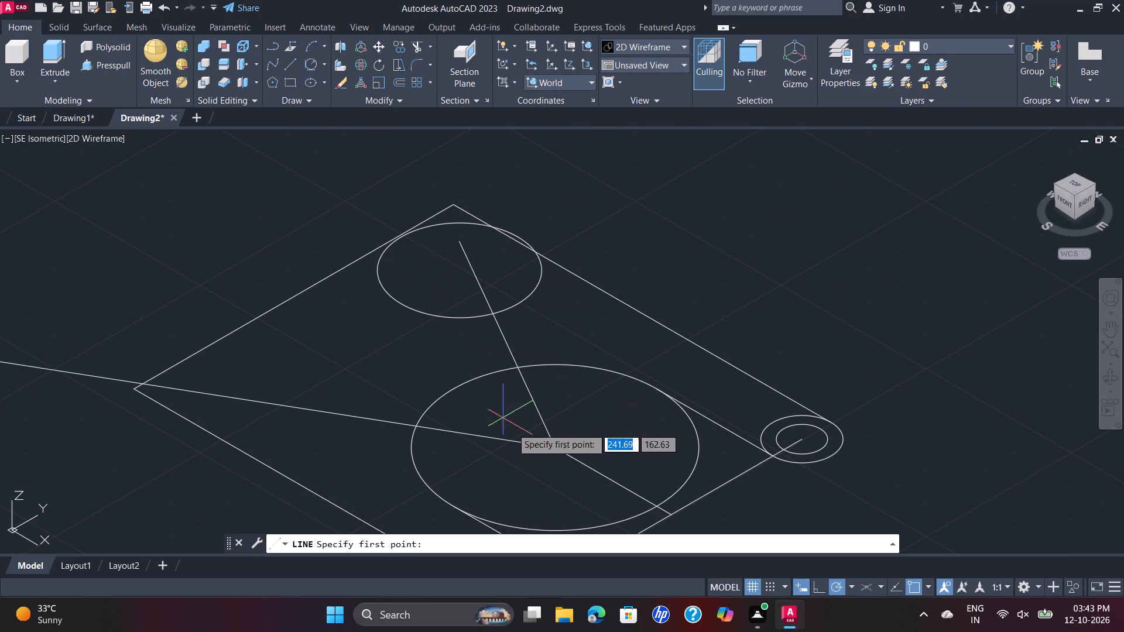
click(557, 452)
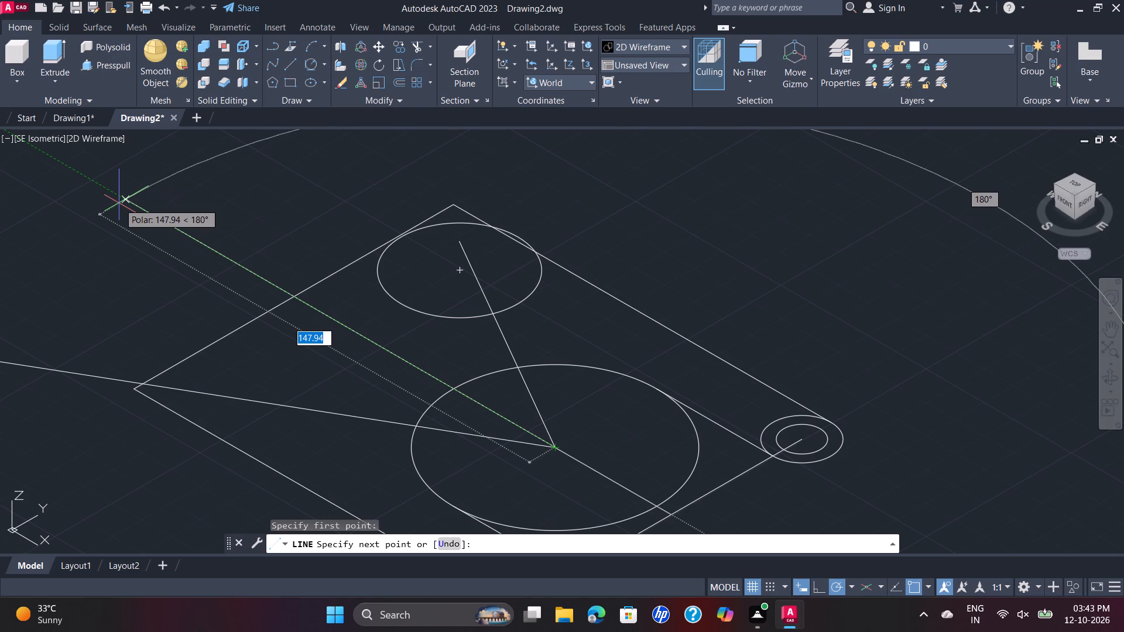
text(90)
key(Return)
scroll(119, 203, up, 1)
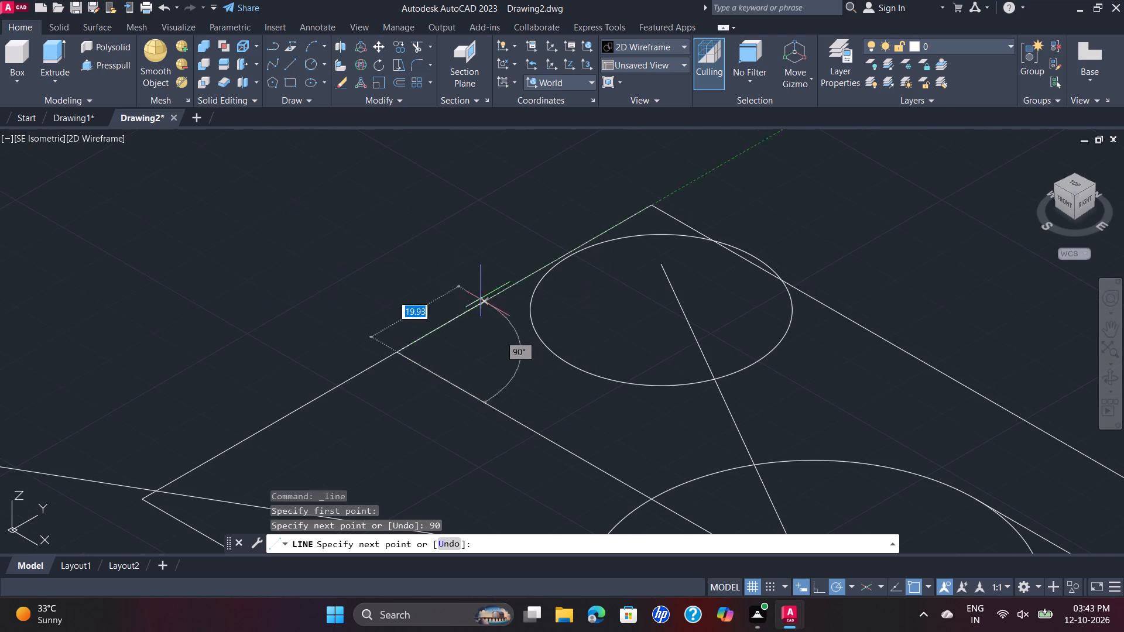
key(grave)
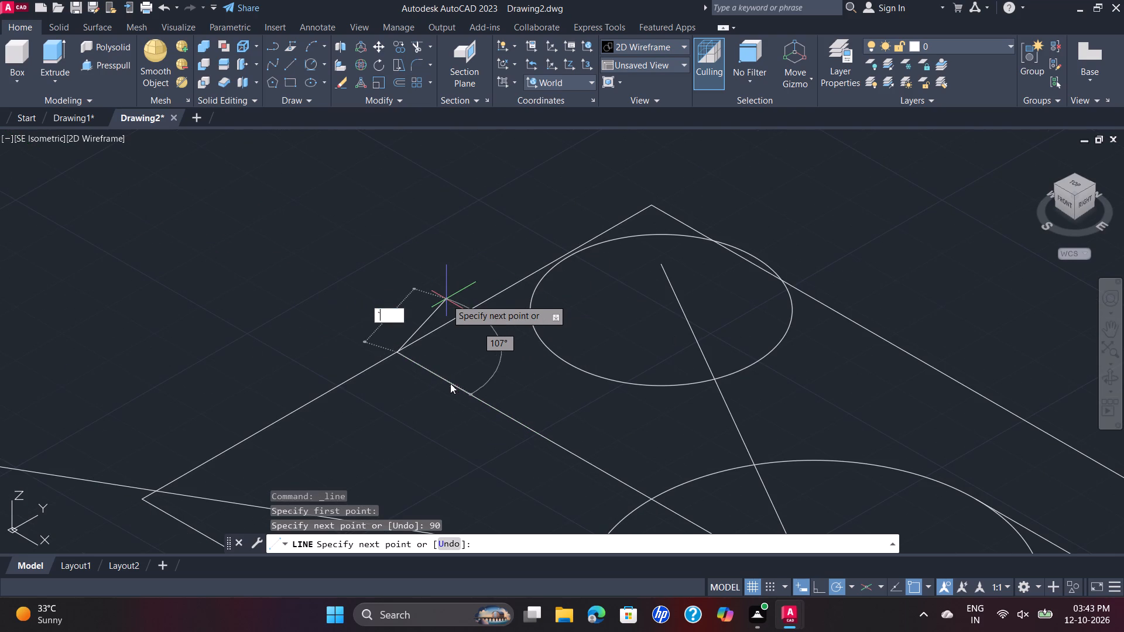
key(Escape)
key(Escape)
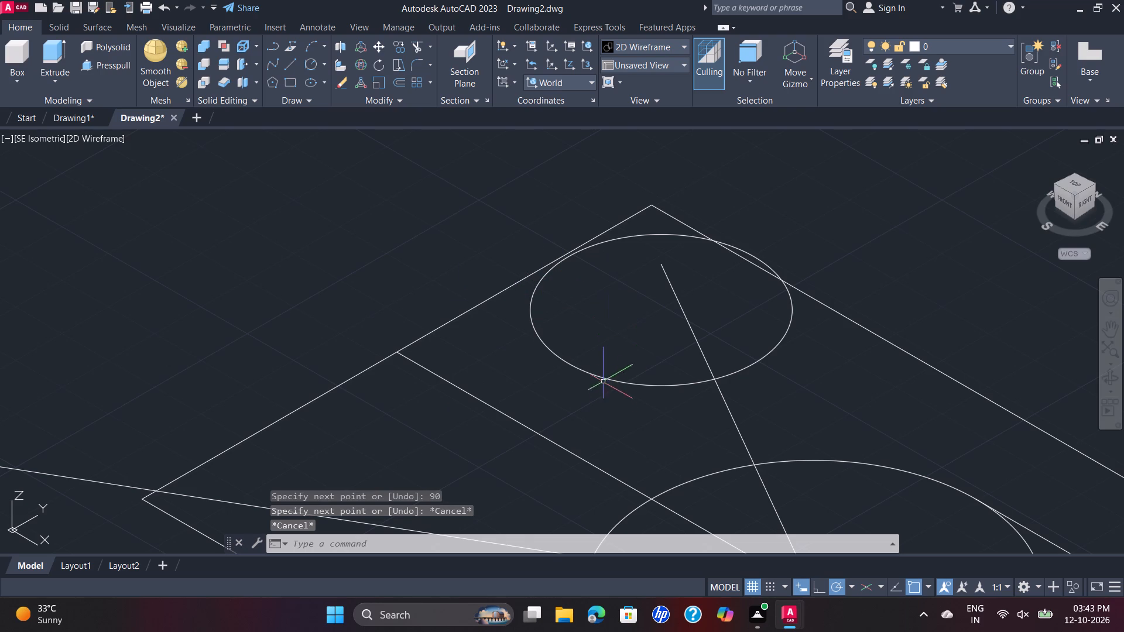
Delete the radius 20 circle near the outline's corner together with the 90 long line at 150°.
click(614, 382)
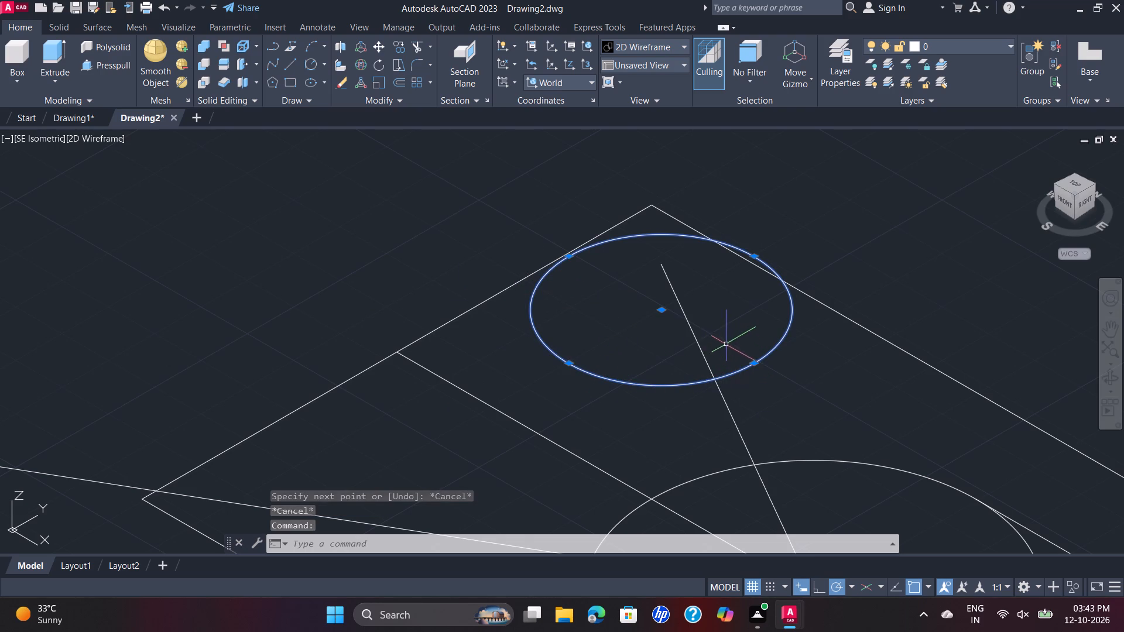
click(702, 356)
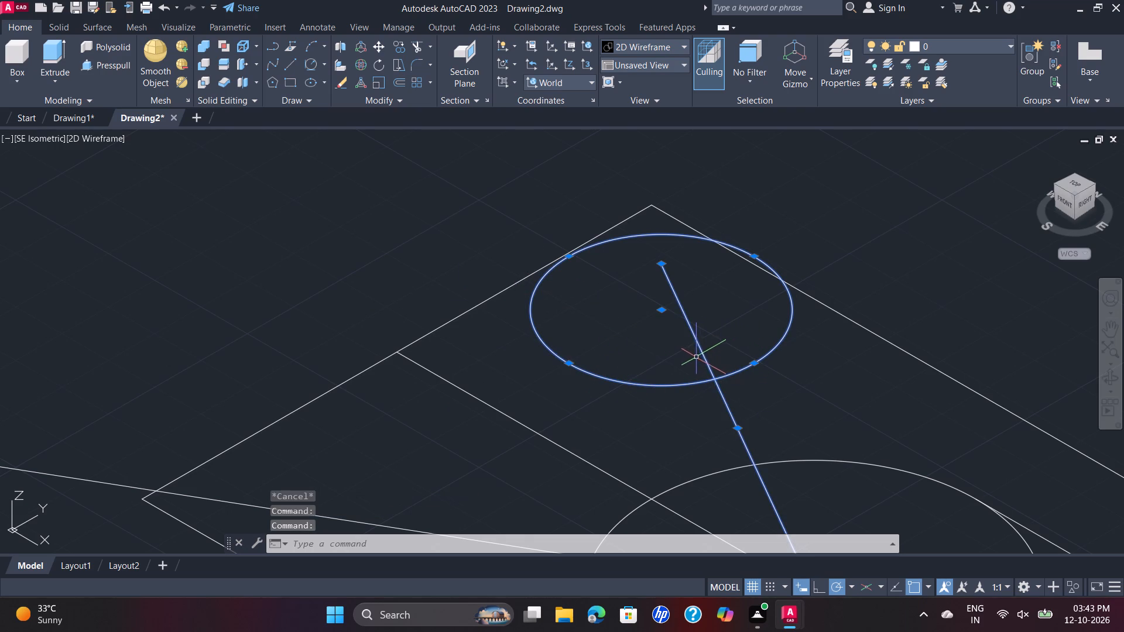
key(Delete)
Start a line at 150° from the radius 35 circle's centre, taking back the endpoint placed about 77 away.
scroll(714, 354, down, 2)
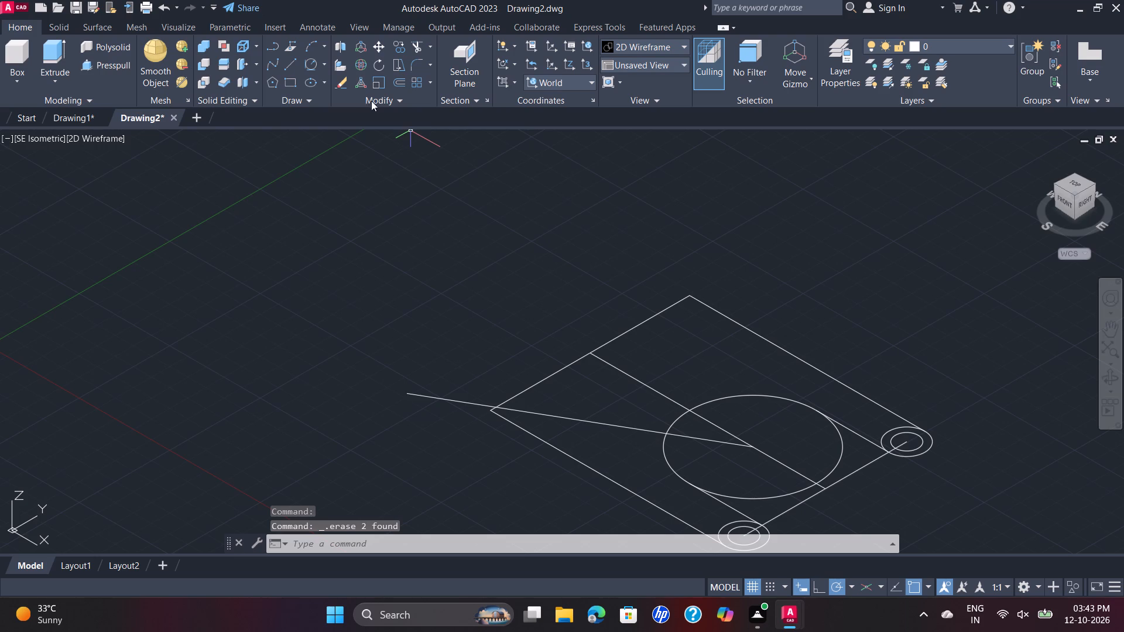
click(285, 70)
click(752, 444)
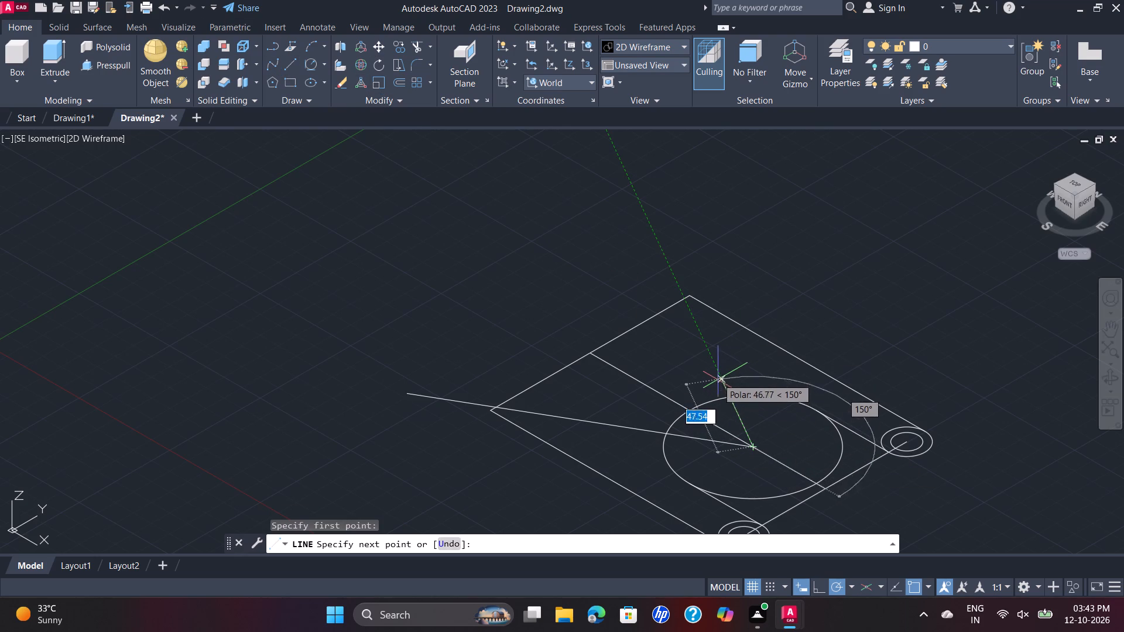
click(694, 338)
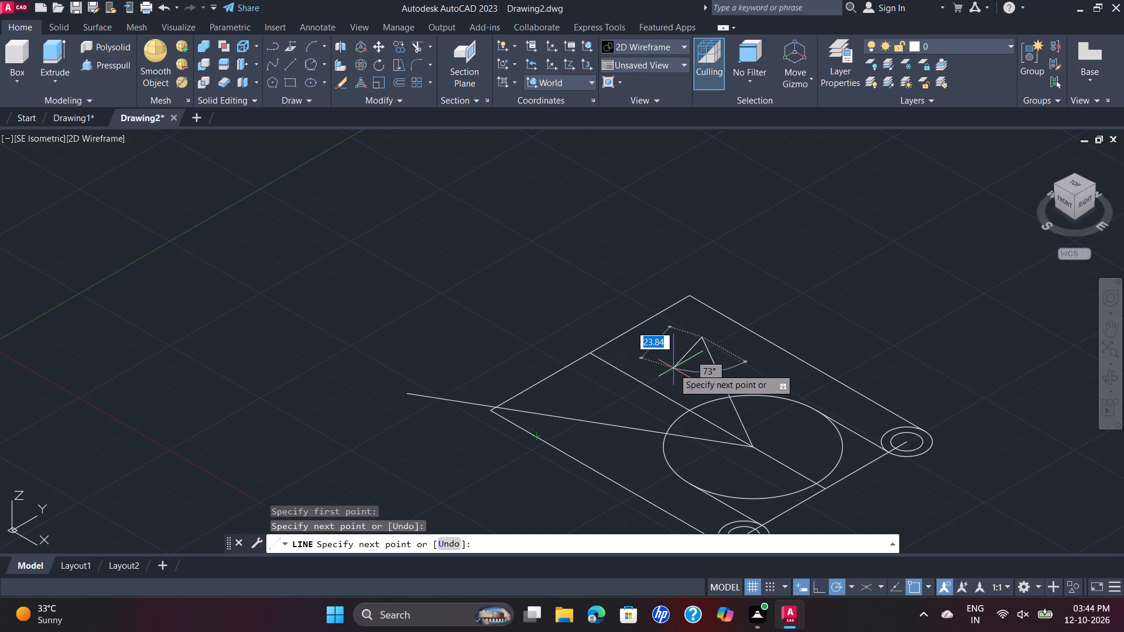
key(ctrl+z)
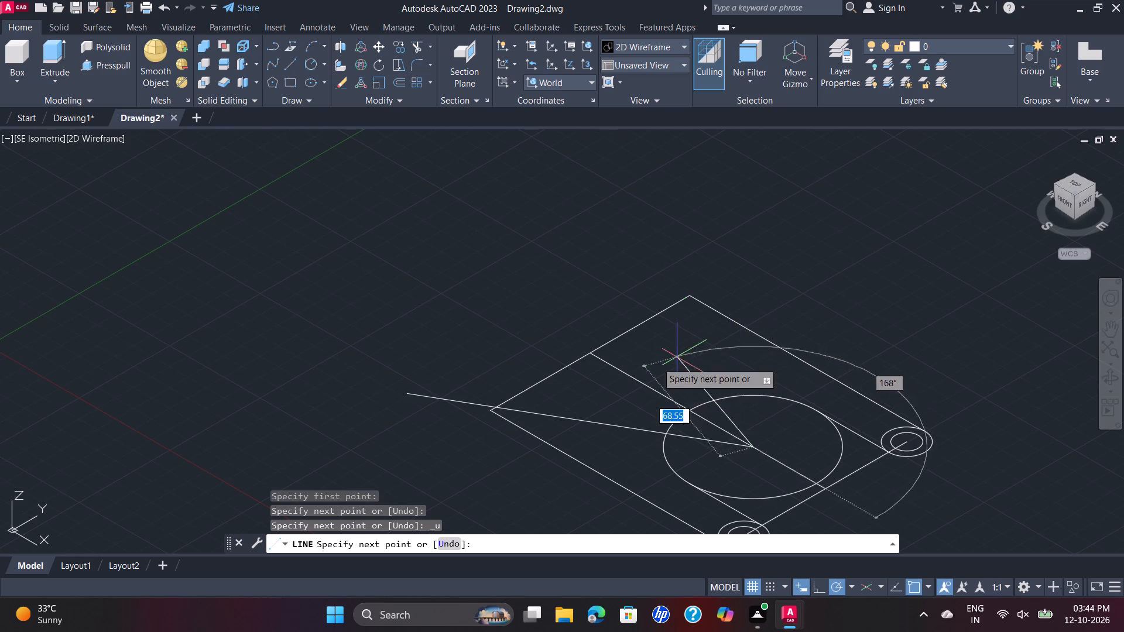
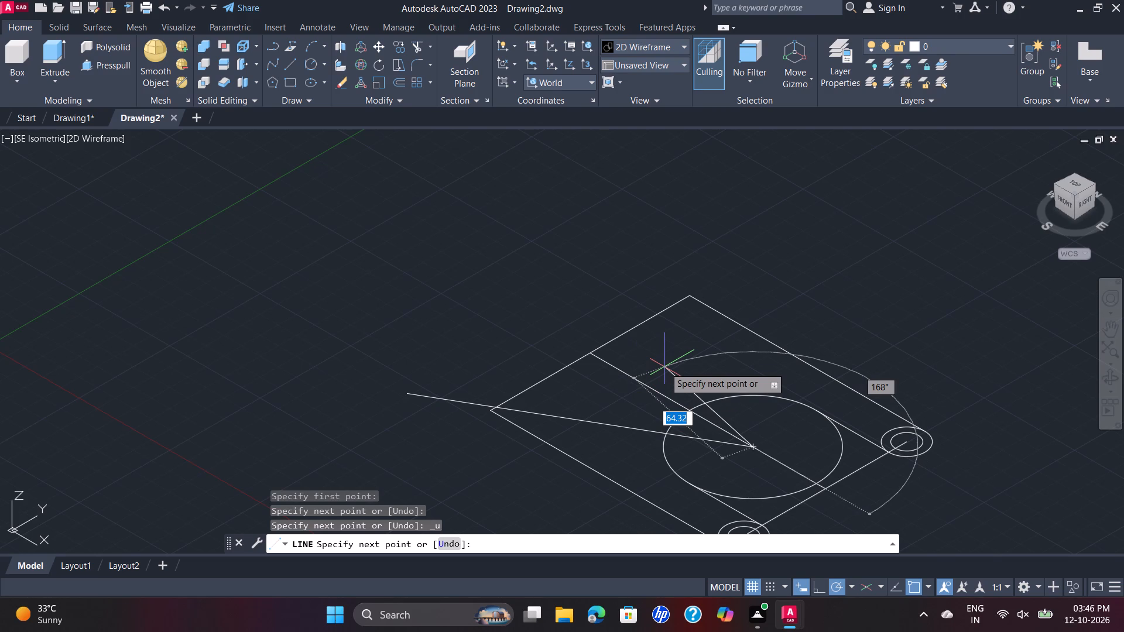
Draw a line 110 long at 180° from the end of the short line beside the upper pair of end circles.
key(Escape)
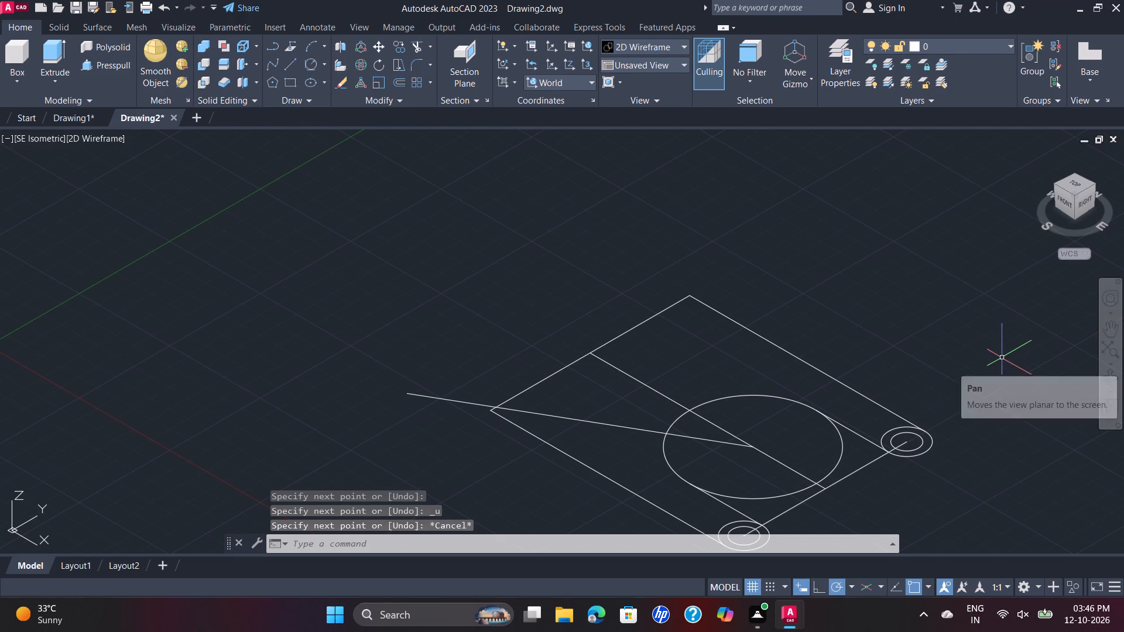
key(space)
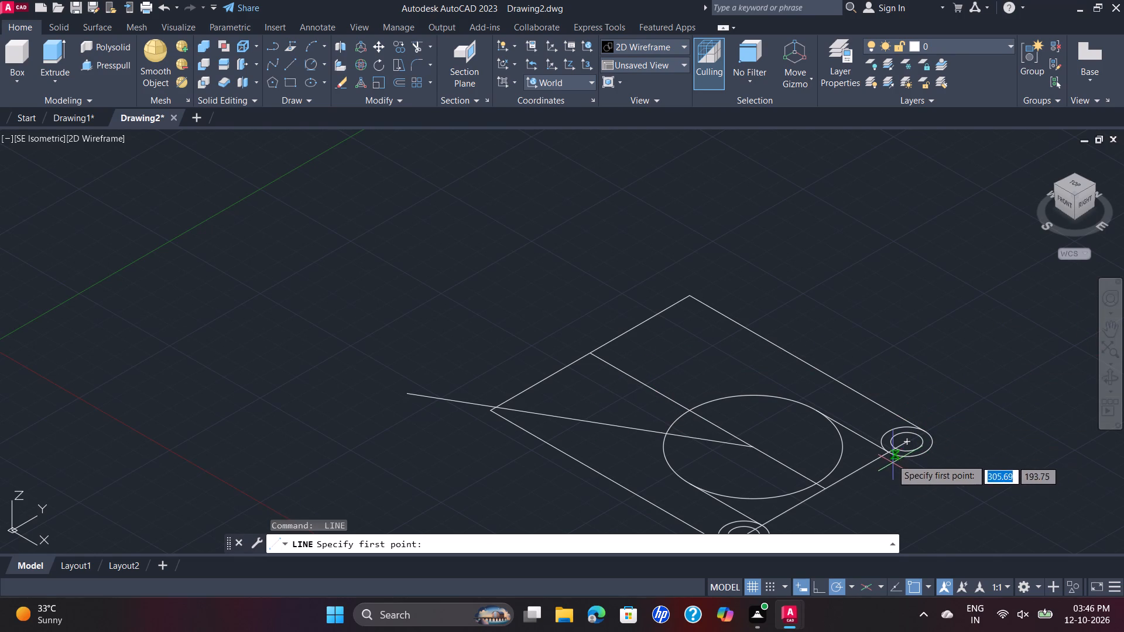
click(890, 451)
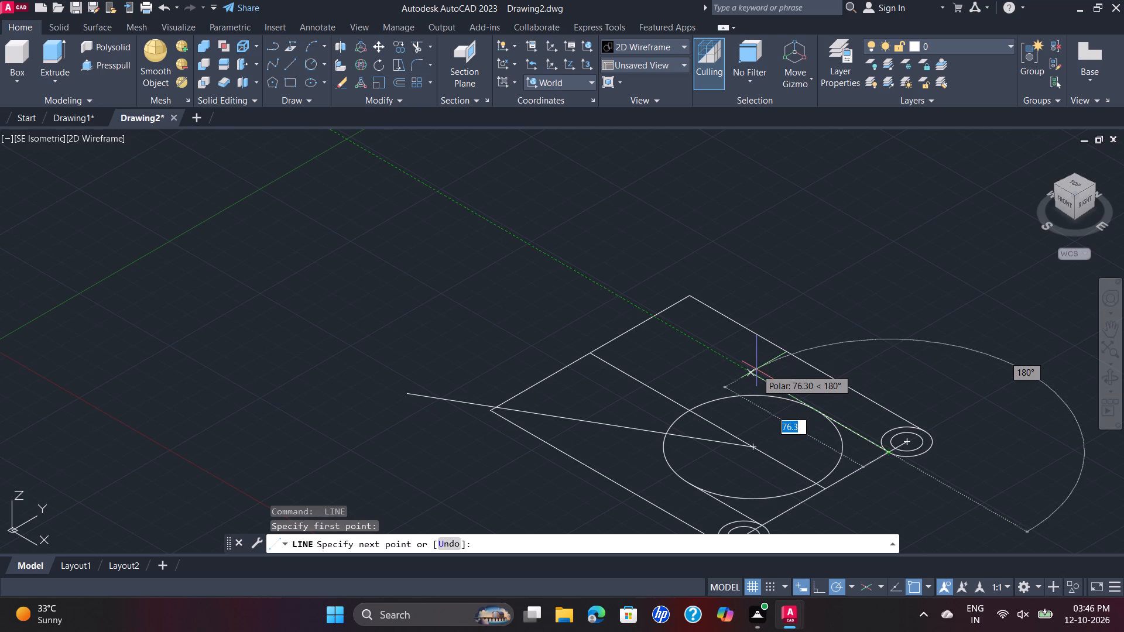
text(100)
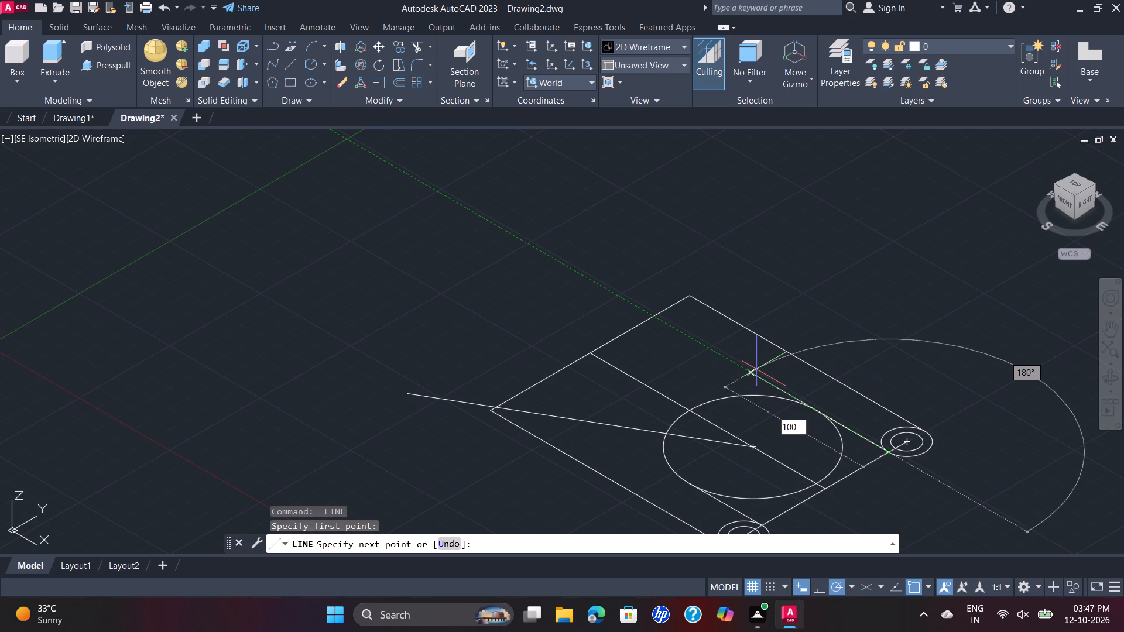
key(BackSpace)
key(BackSpace)
text(10)
key(Return)
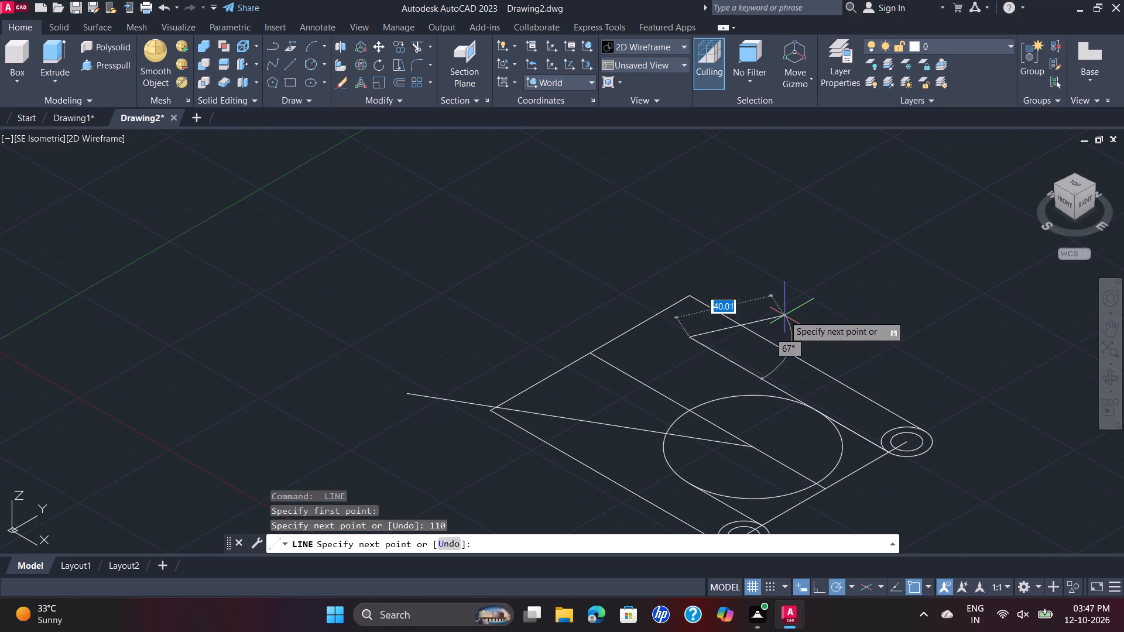
key(Escape)
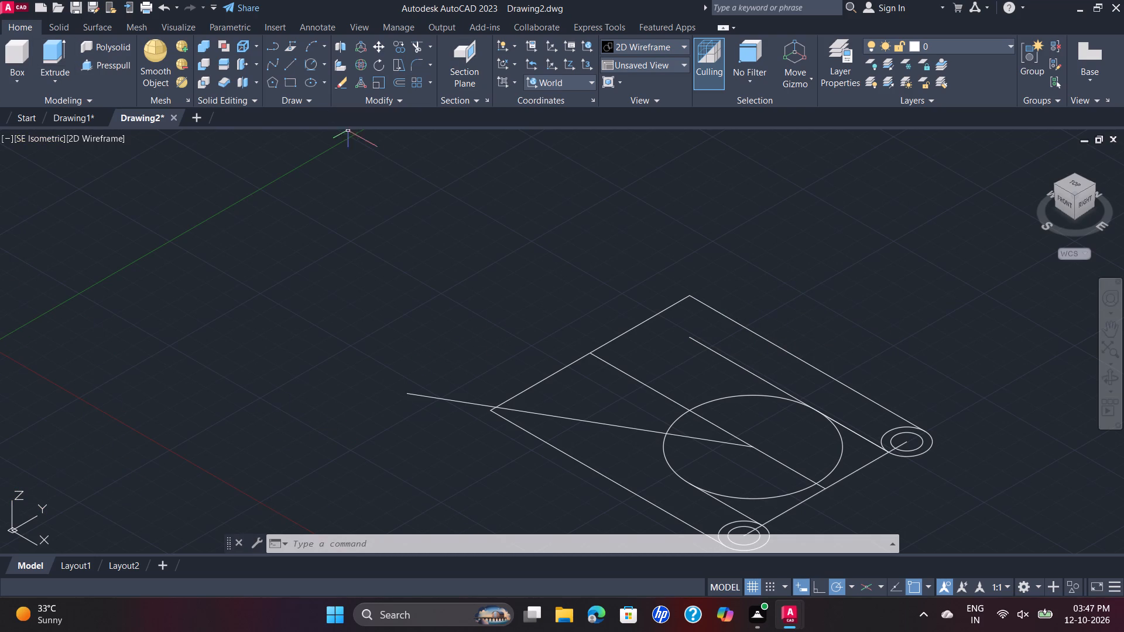
Draw a radius 20 circle centred on the free end of the new 110 long line, near the outline's upper corner.
click(328, 59)
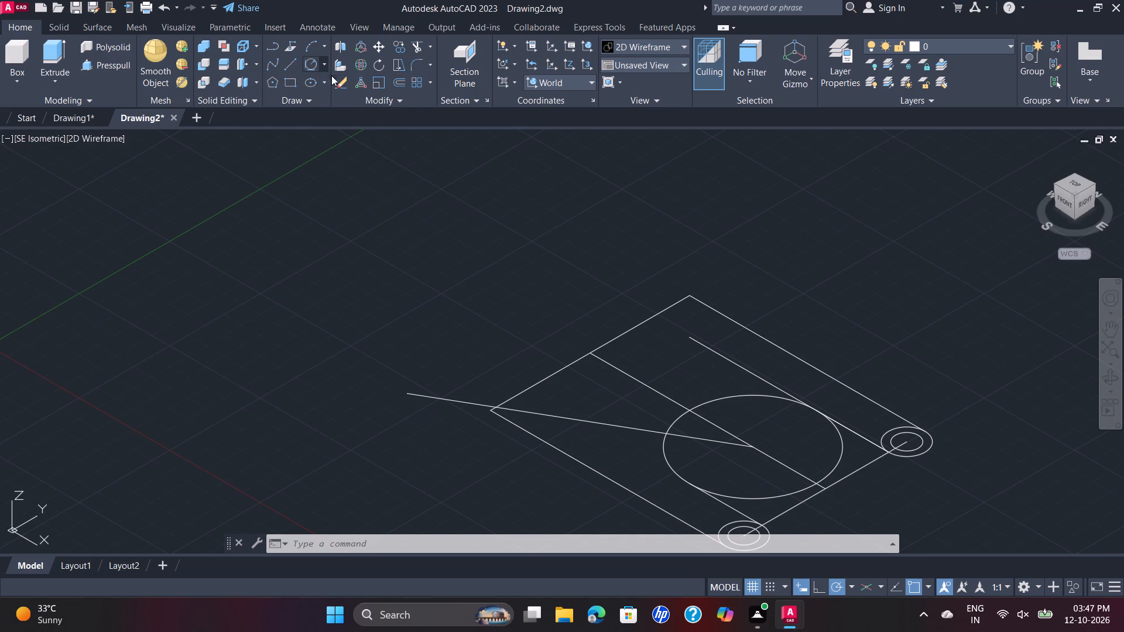
click(331, 78)
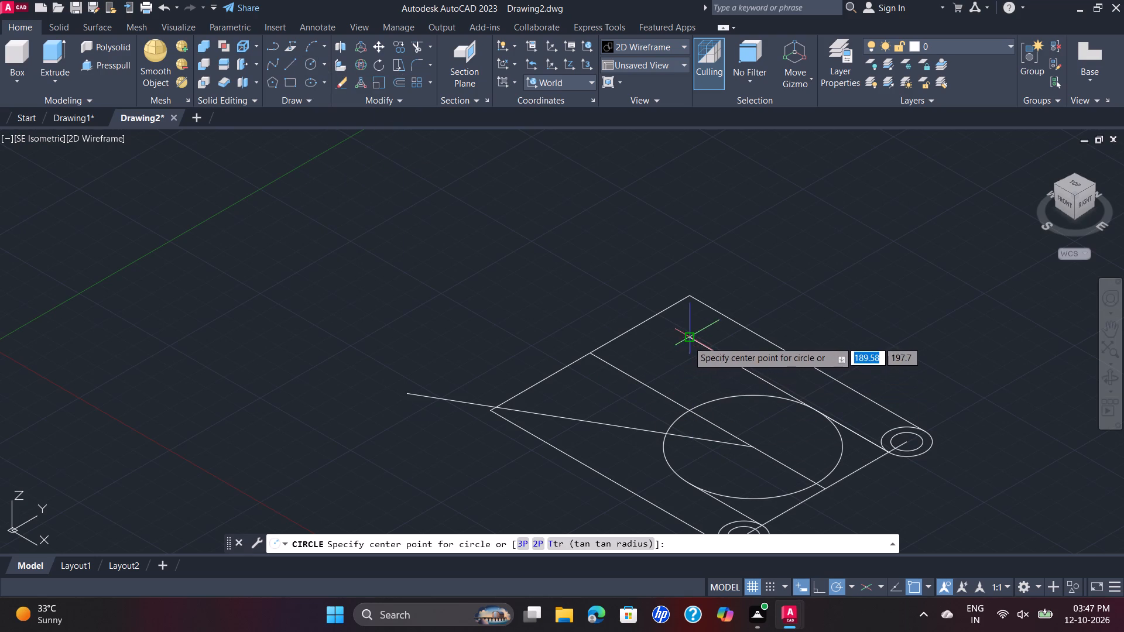
click(688, 341)
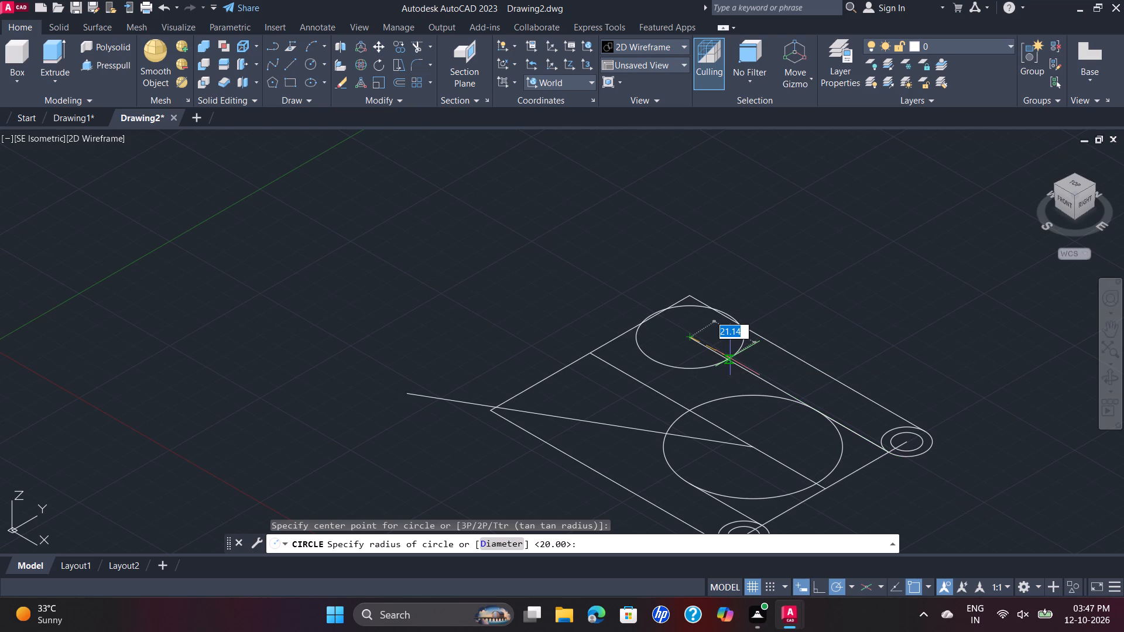
text(20)
key(Return)
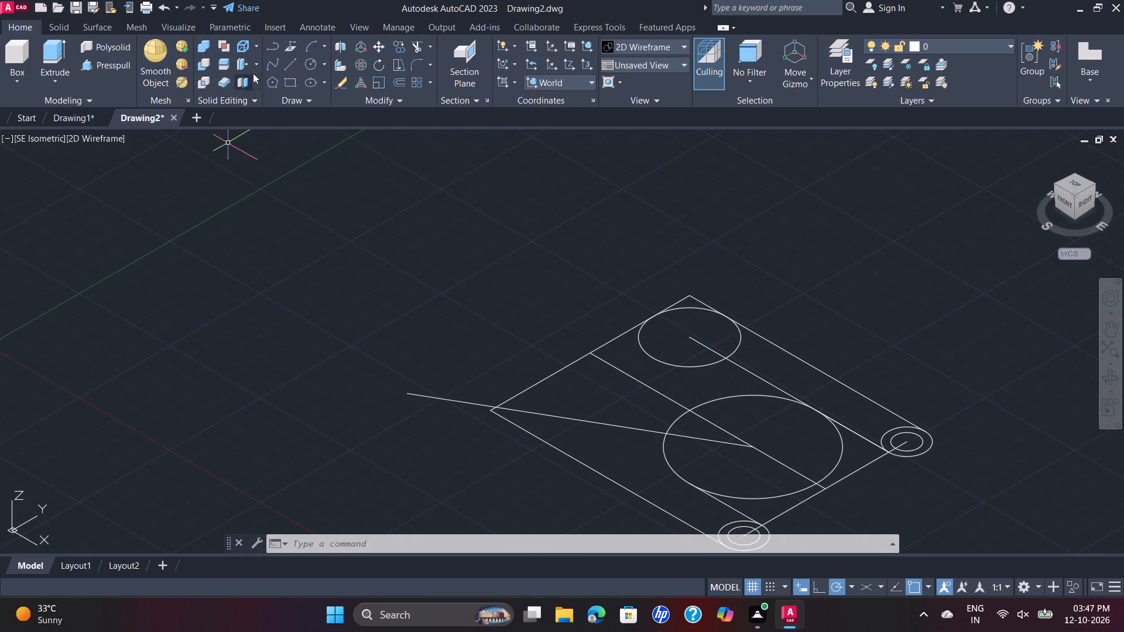
Draw a line 110 long at 180° from the end of the short line beside the lower pair of end circles.
click(292, 68)
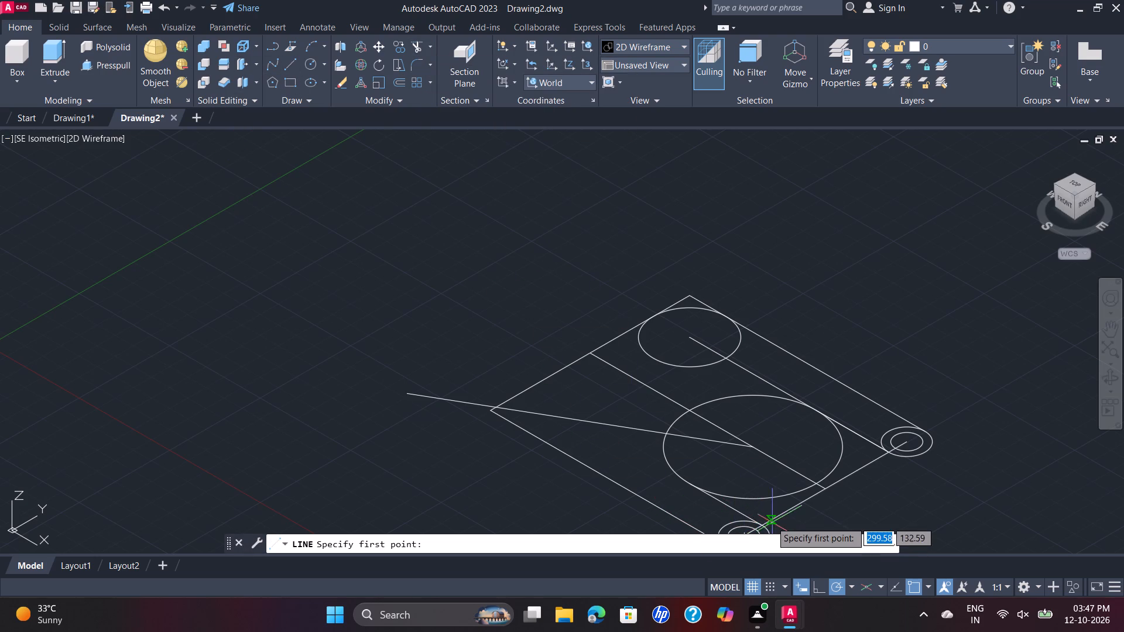
click(763, 525)
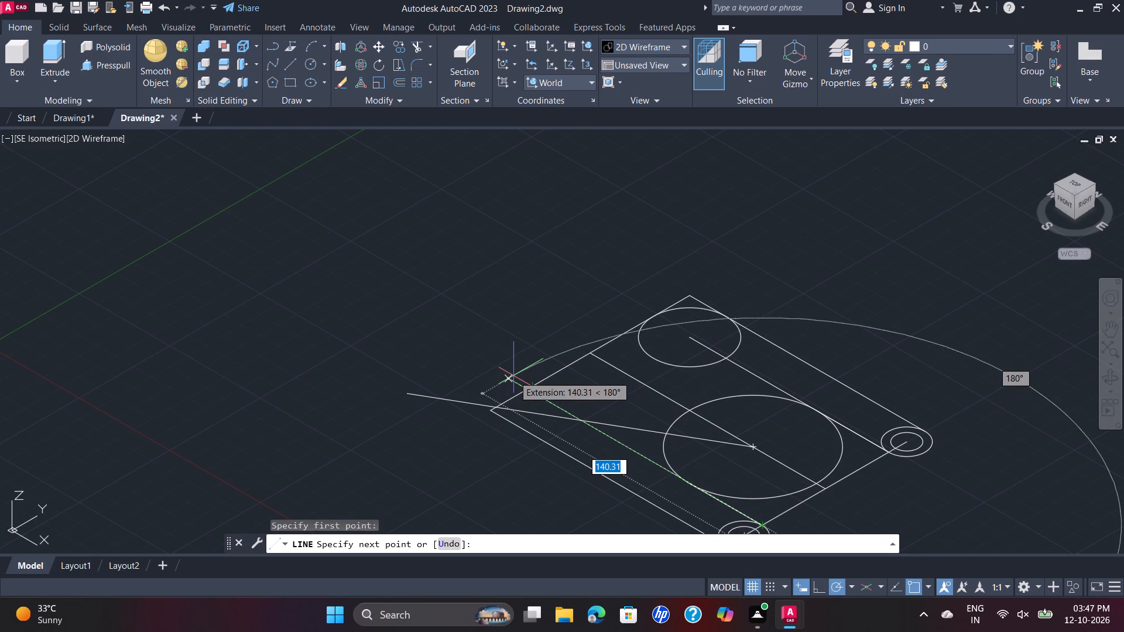
key(1)
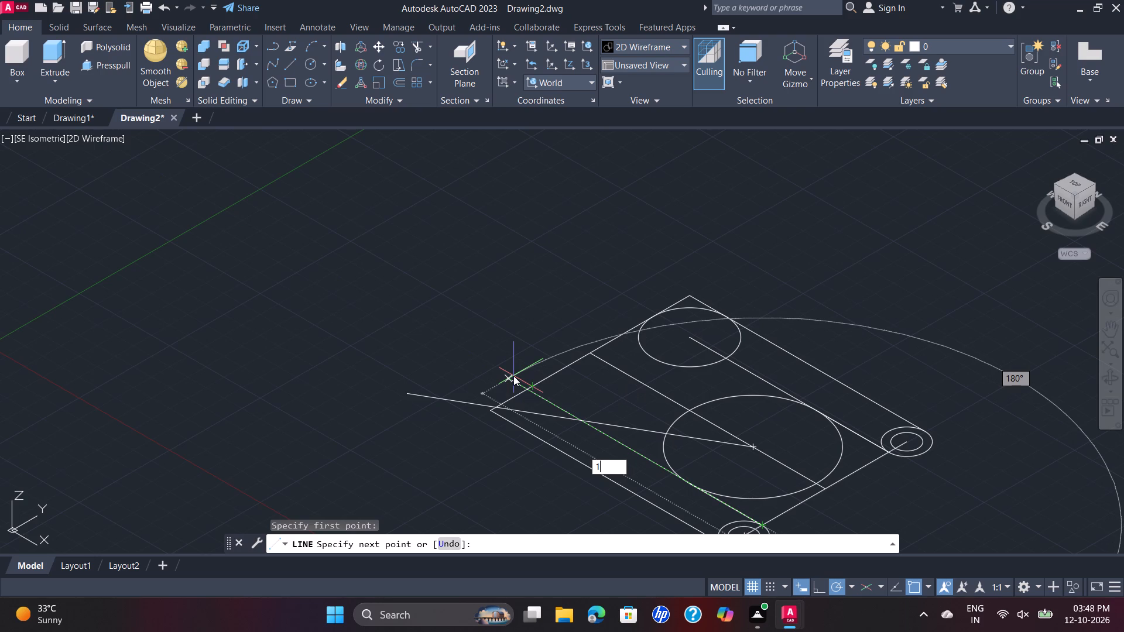
text(10)
key(Return)
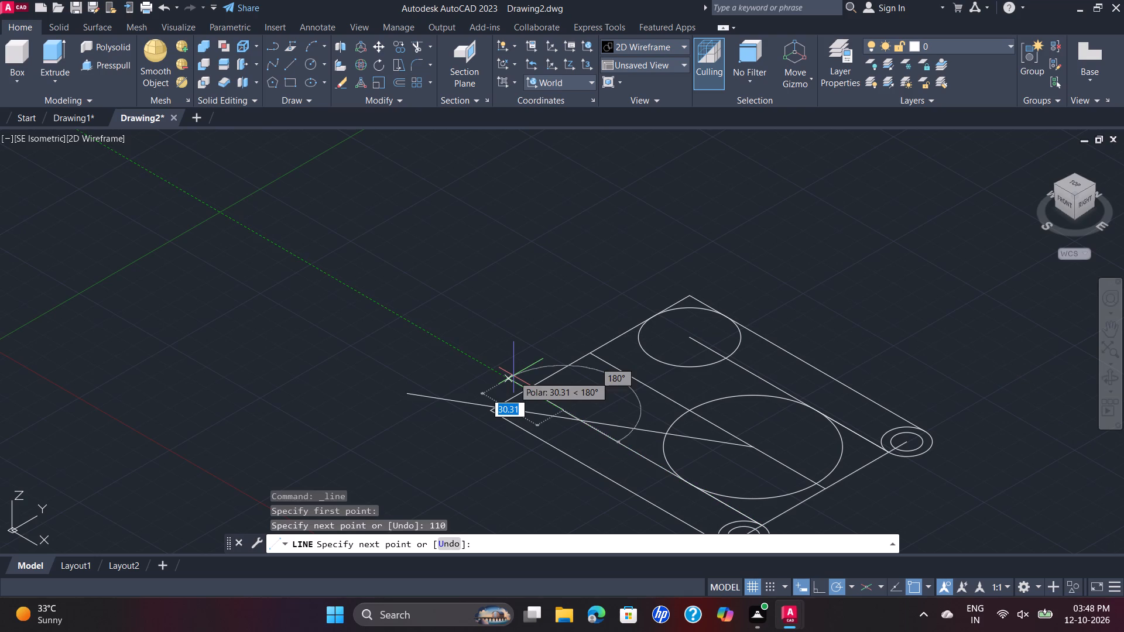
key(grave)
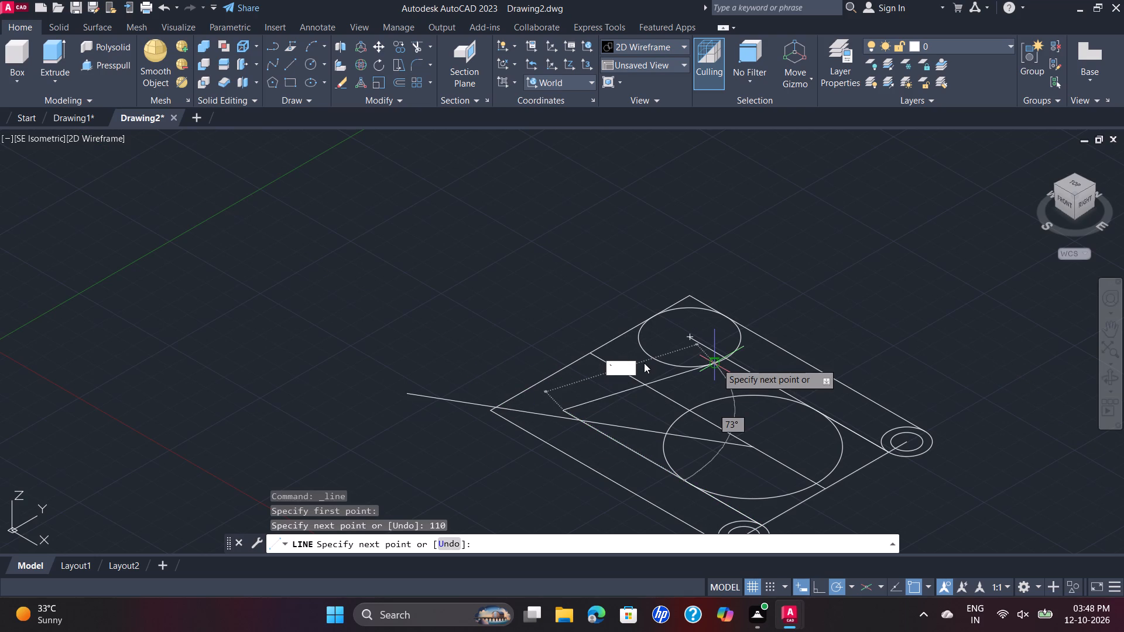
key(Escape)
key(Escape)
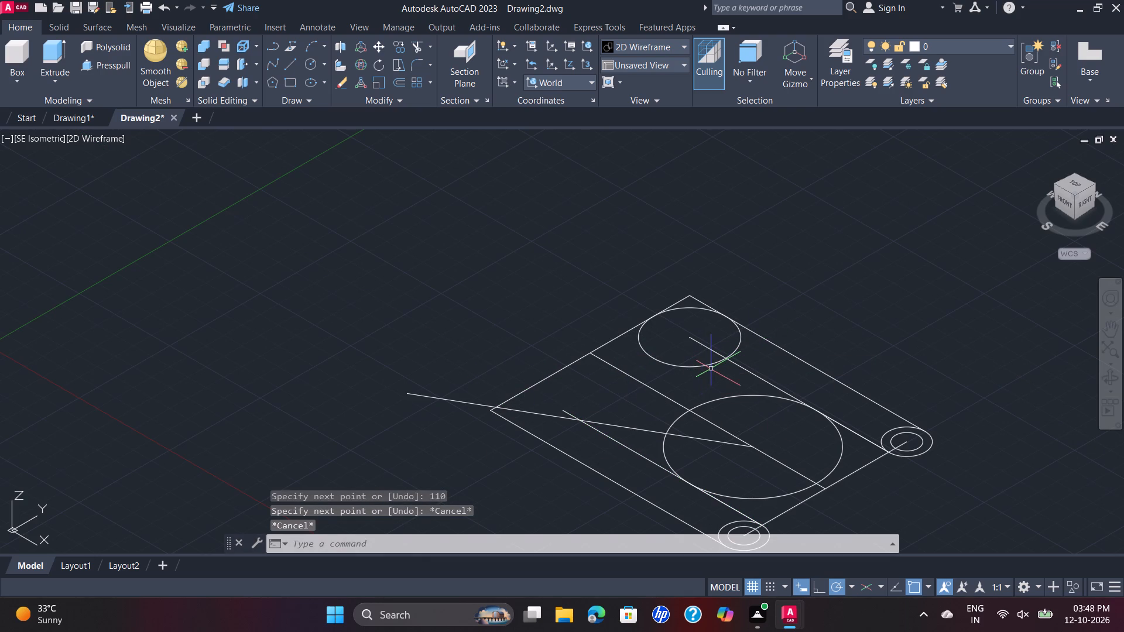
Copy the radius 20 circle from its centre to the free end of the second 110 long line.
click(709, 363)
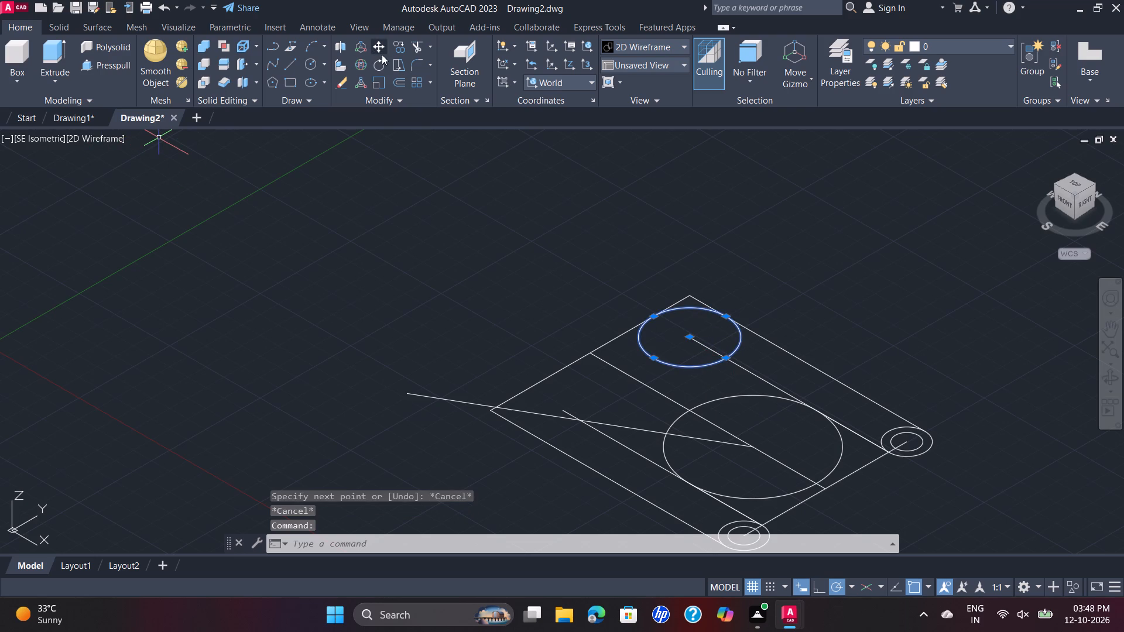
click(399, 49)
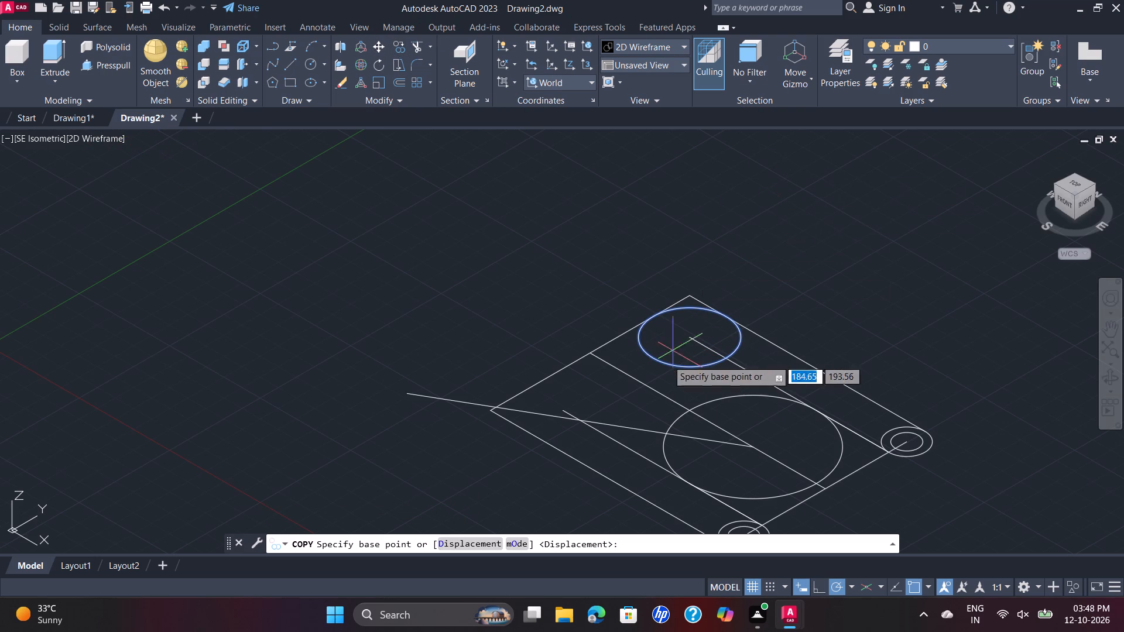
click(686, 336)
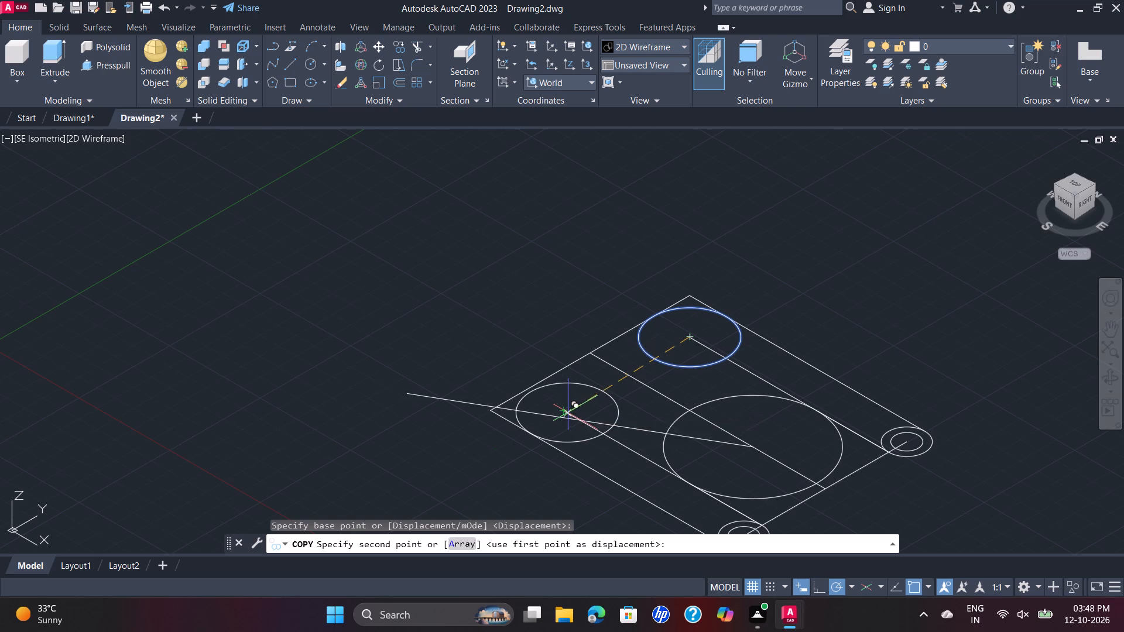
click(566, 411)
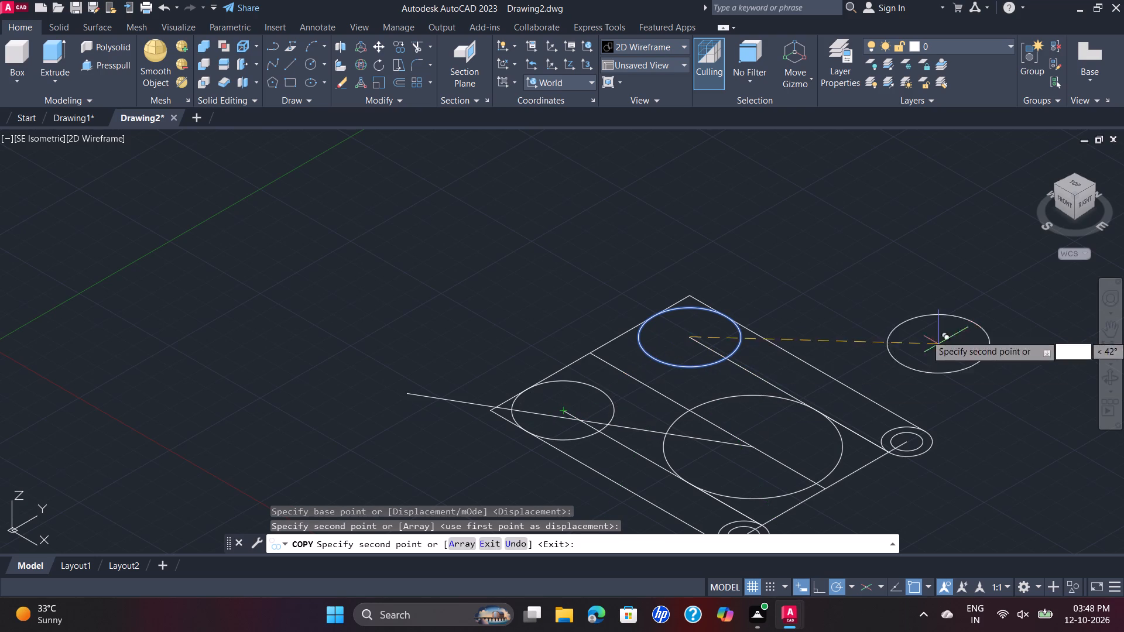
key(Escape)
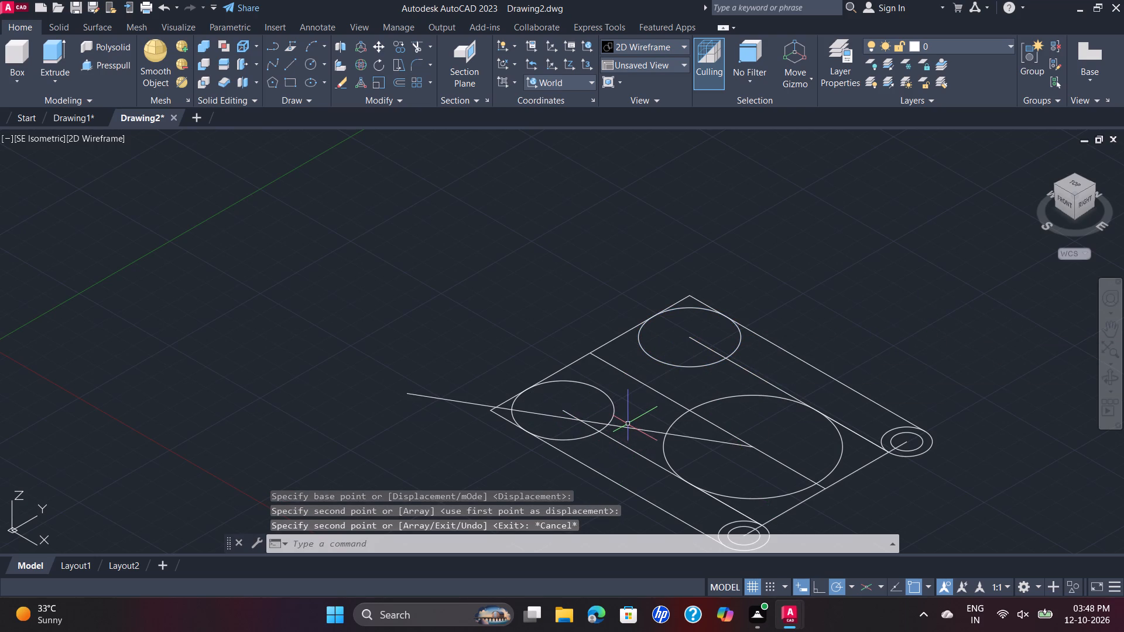
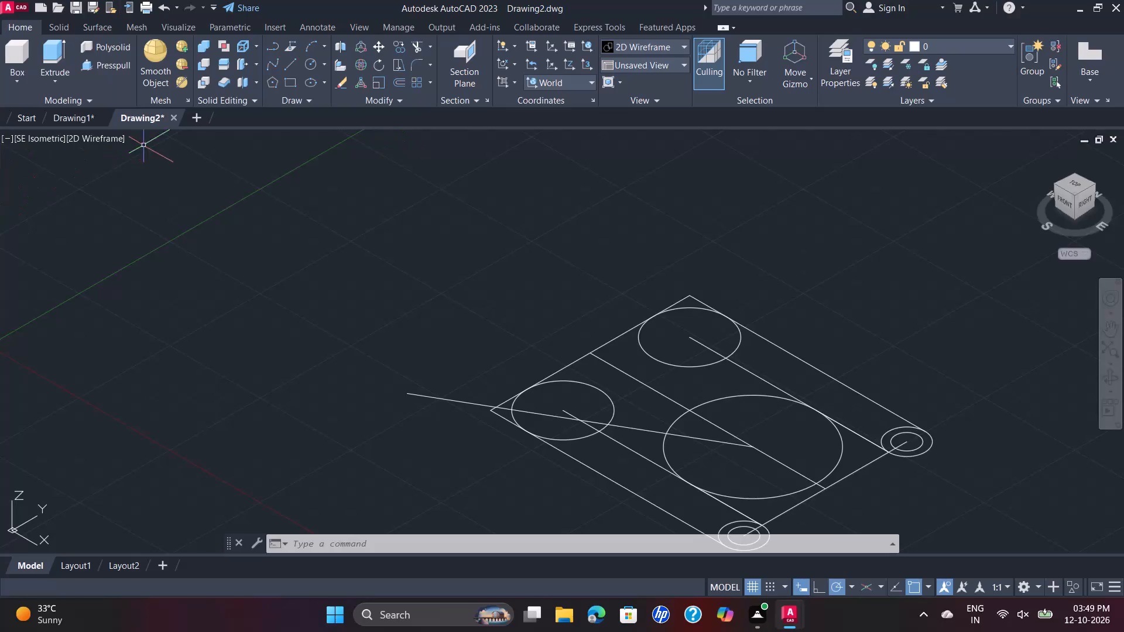
Draw a construction line about 126 long at 150° from the radius 35 circle's centre, crossing the upper radius 20 circle.
click(288, 68)
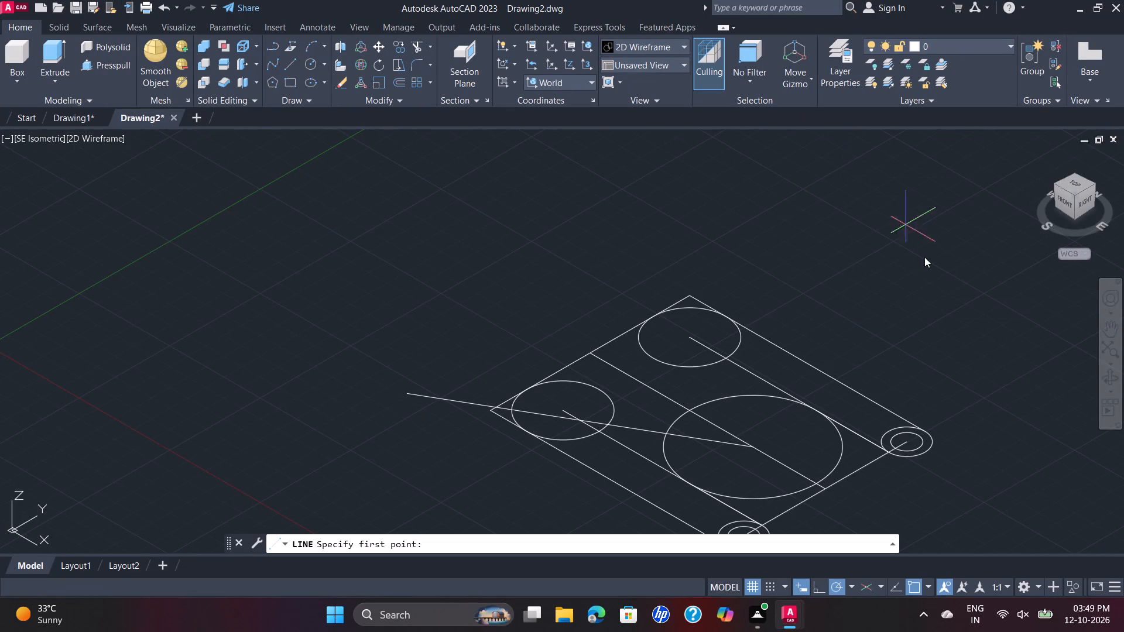
click(754, 448)
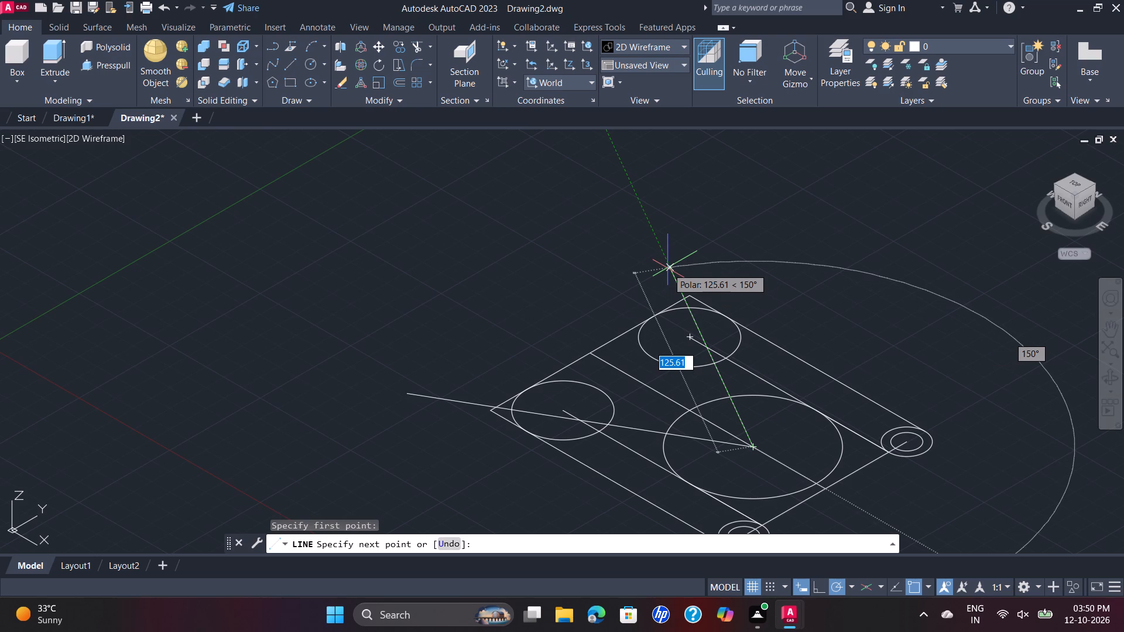
click(667, 268)
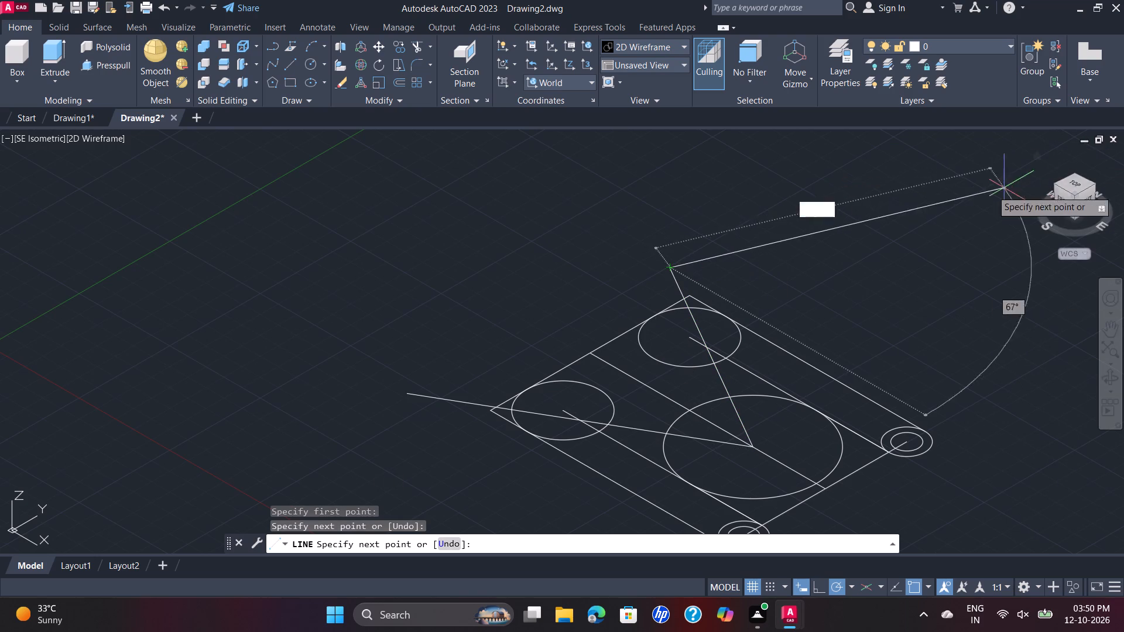
key(Escape)
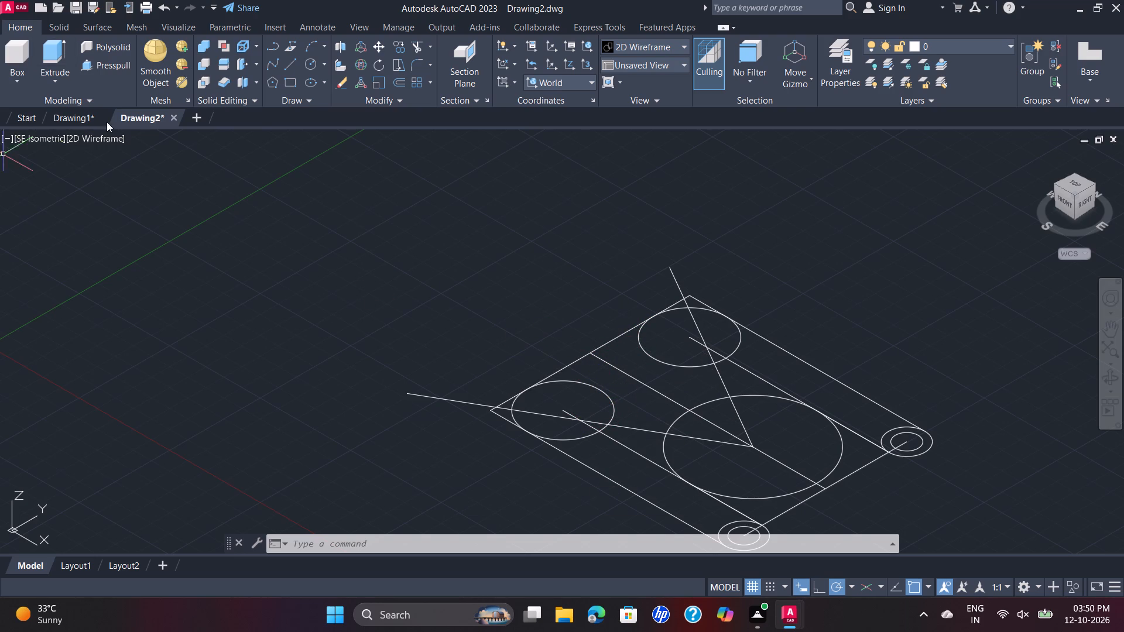
Draw a 70 long line at 90° between the points where the two slanted construction lines cross the 110 long lines.
click(290, 65)
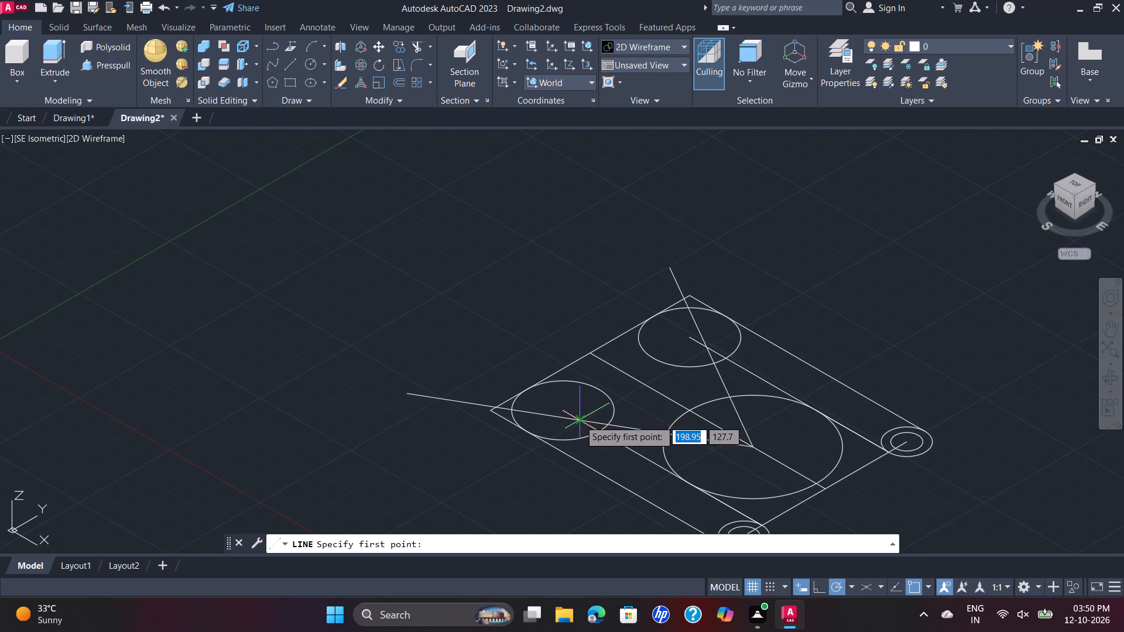
click(580, 420)
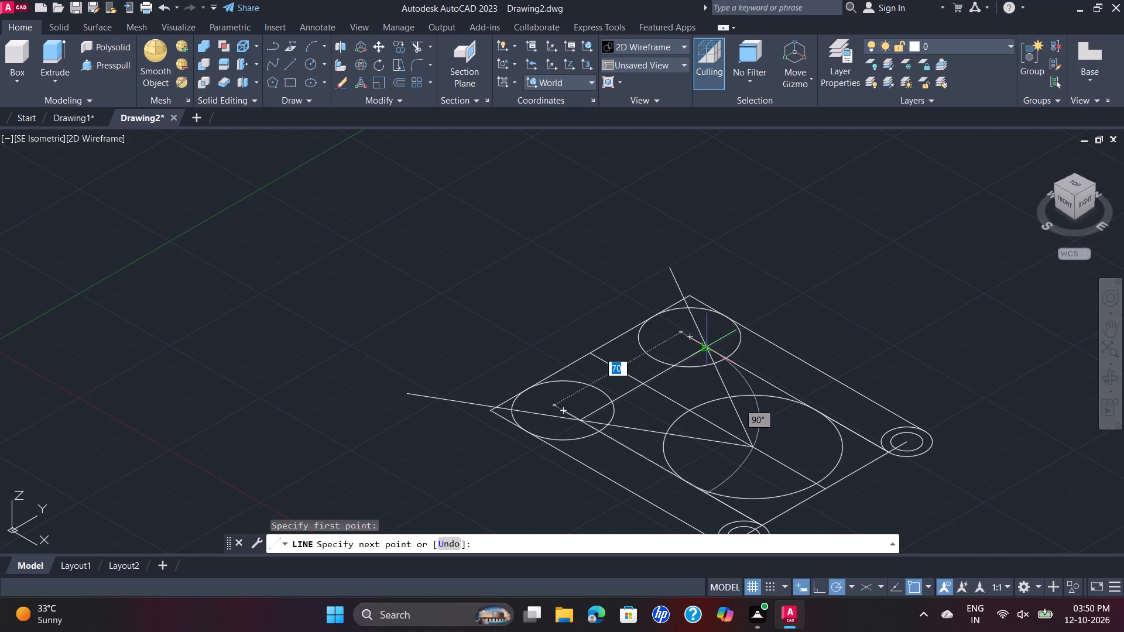
click(707, 345)
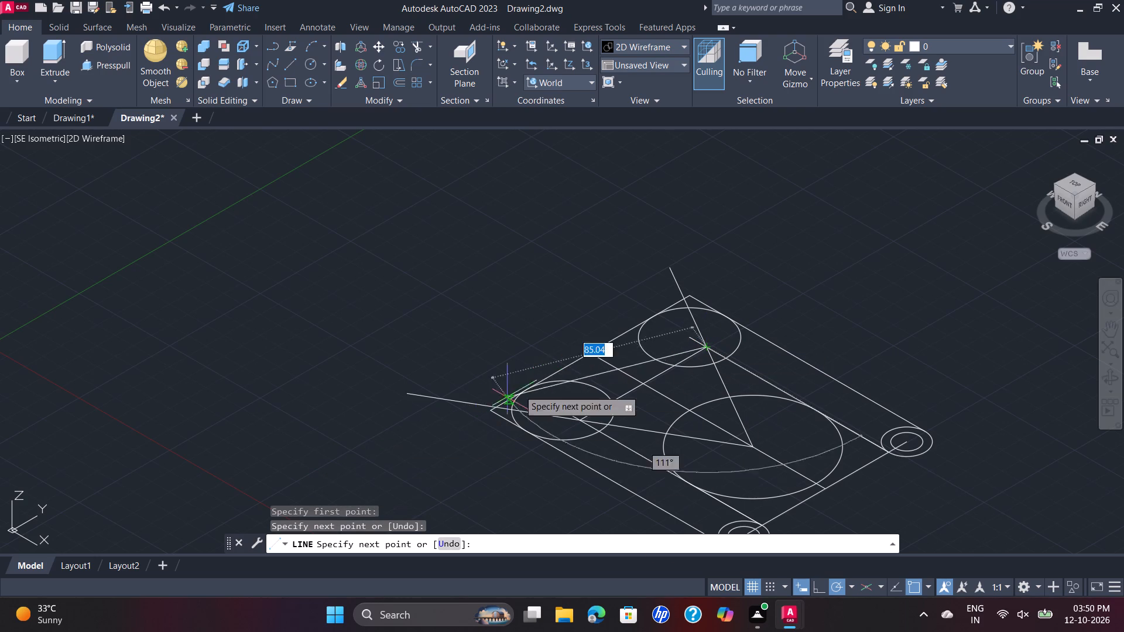
key(Escape)
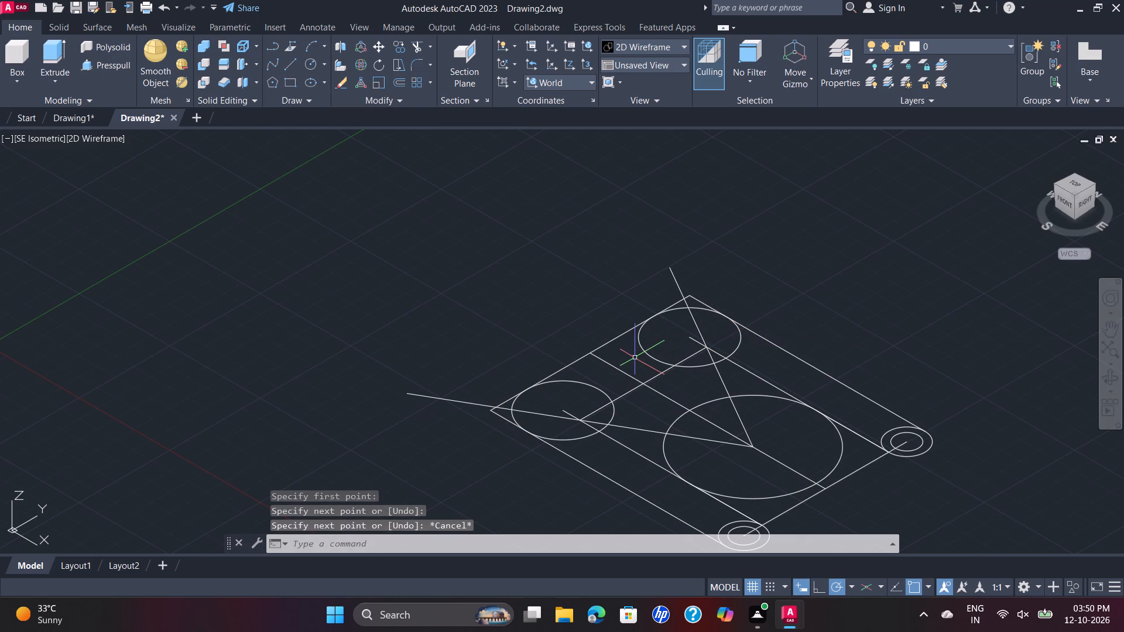
Copy the lower radius 20 circle from its centre to both ends of the 70 long line.
scroll(635, 358, up, 1)
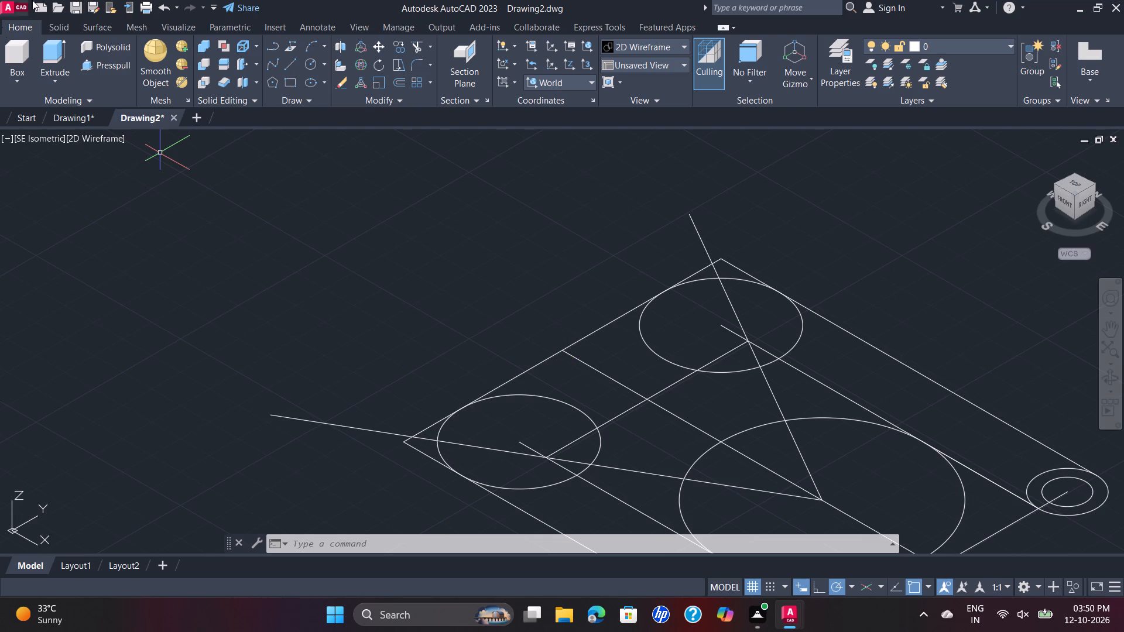
click(408, 49)
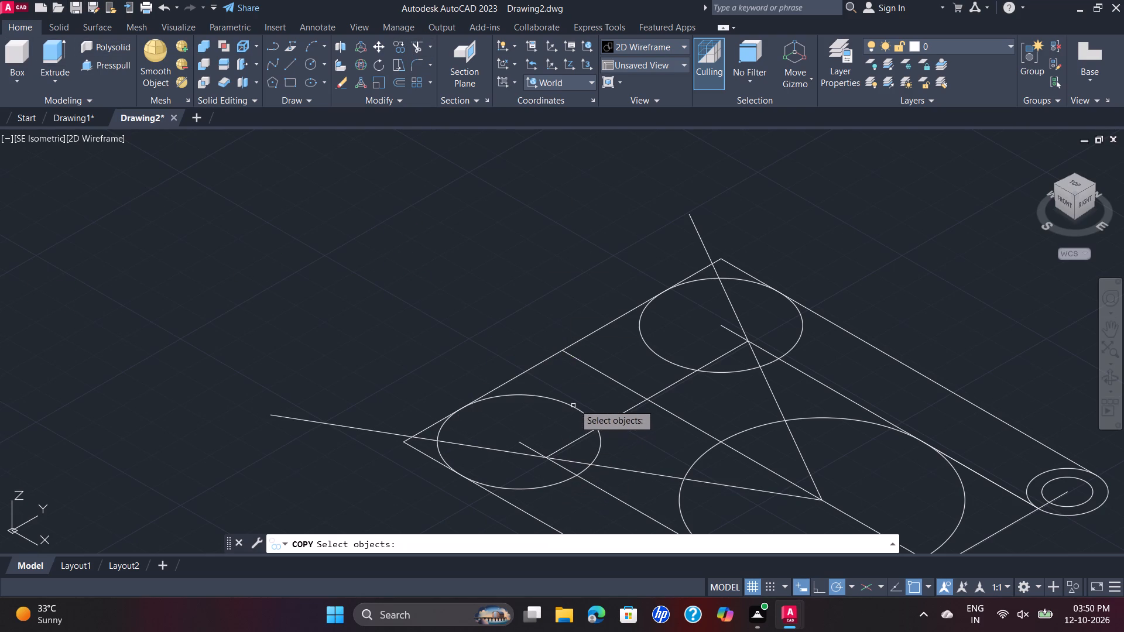
click(571, 406)
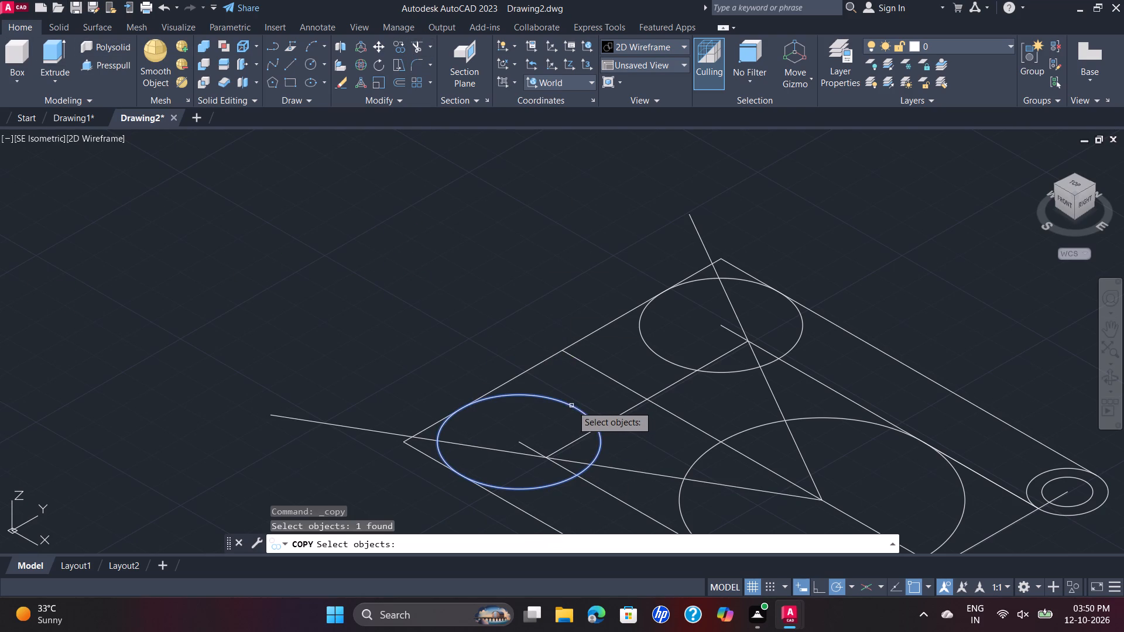
right_click(592, 400)
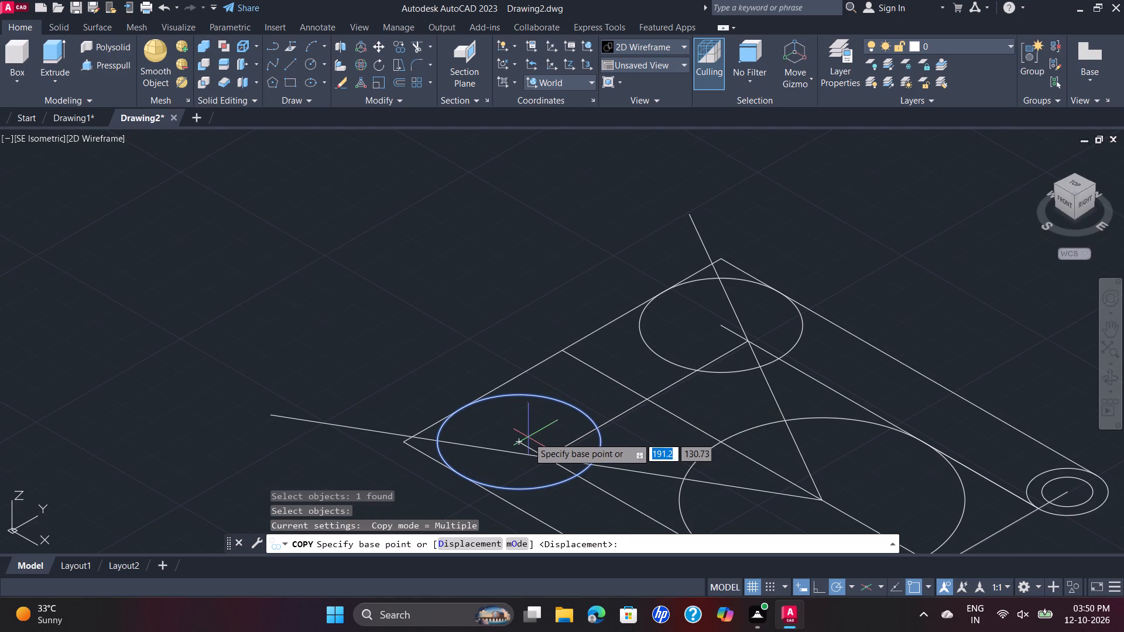
click(523, 439)
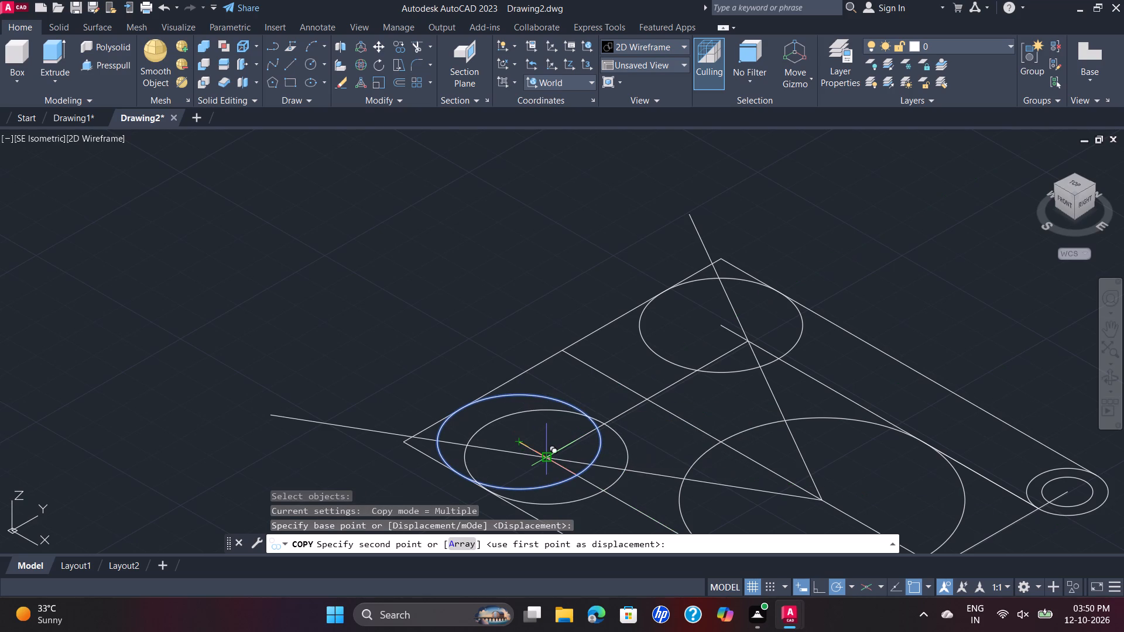
click(542, 461)
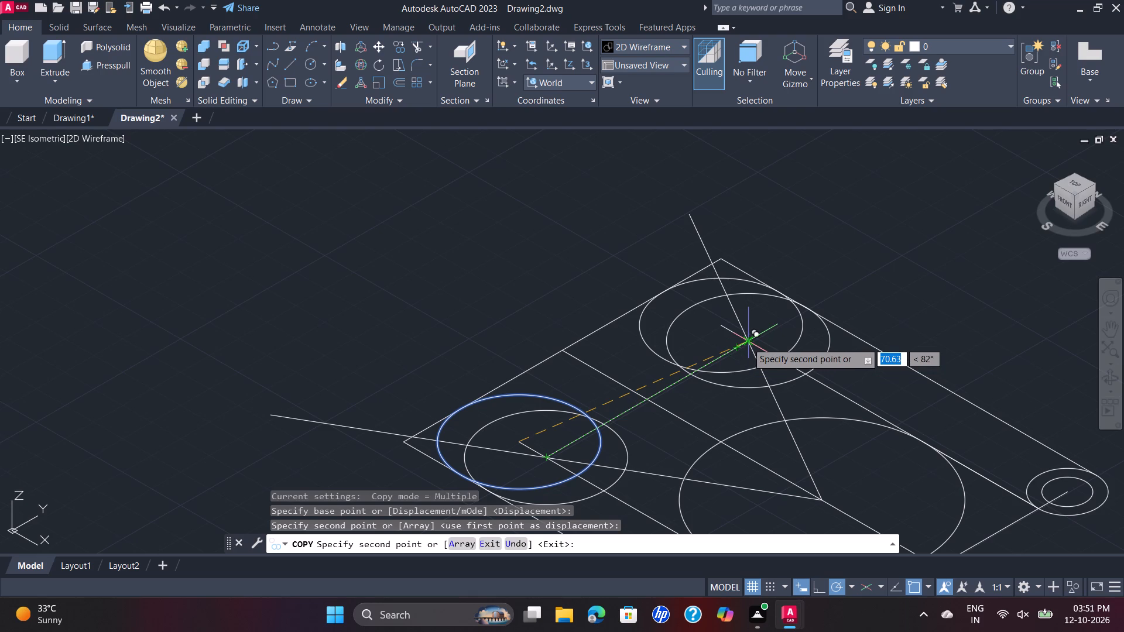
click(747, 342)
key(ctrl+alt+shift+super+space)
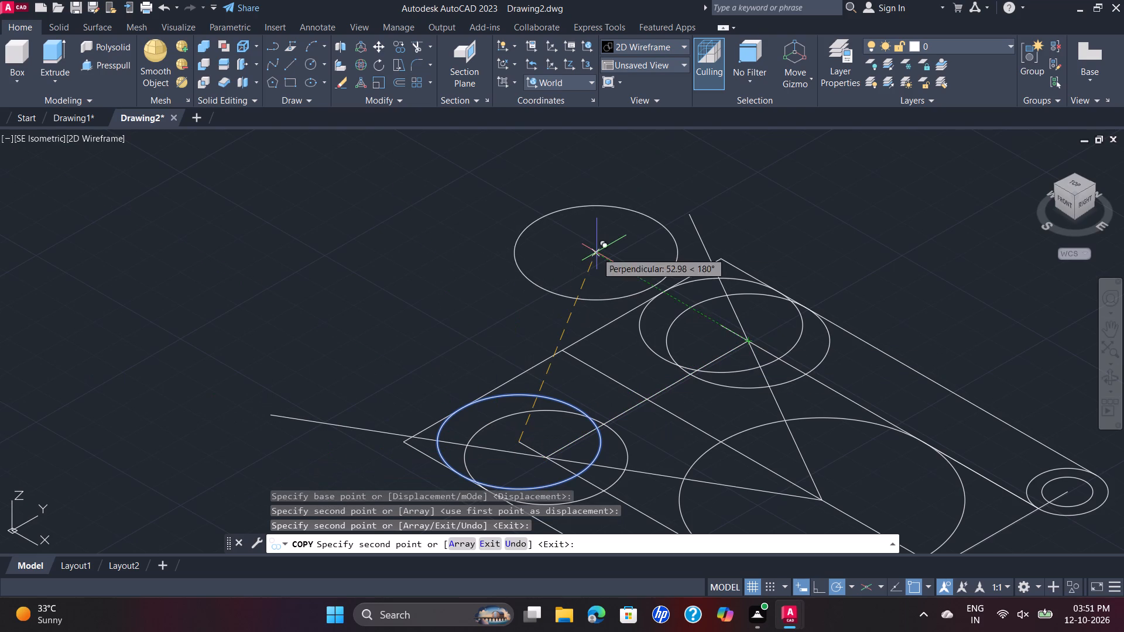
click(1108, 313)
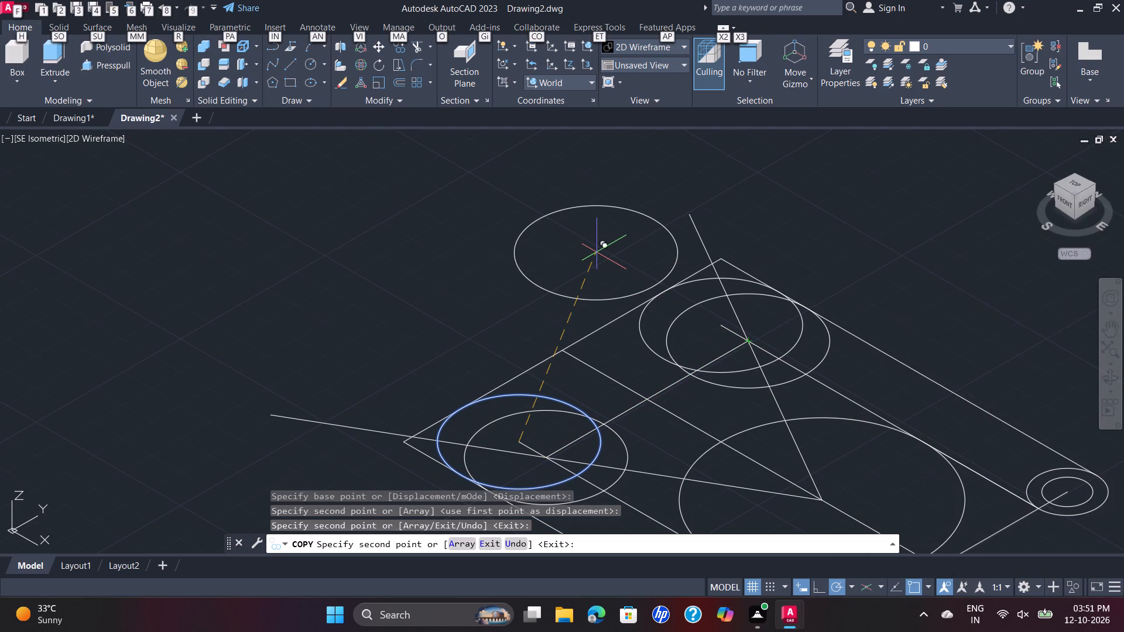
key(Escape)
key(Escape)
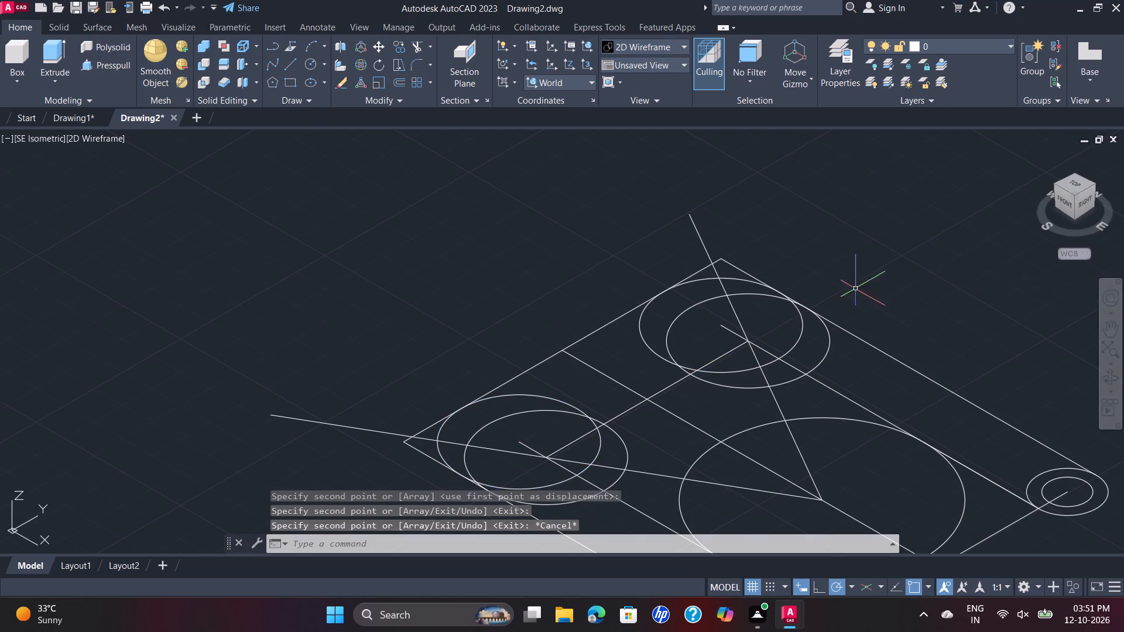
Delete the two original radius 20 circles nearest the outline's corners, keeping the copies.
click(639, 320)
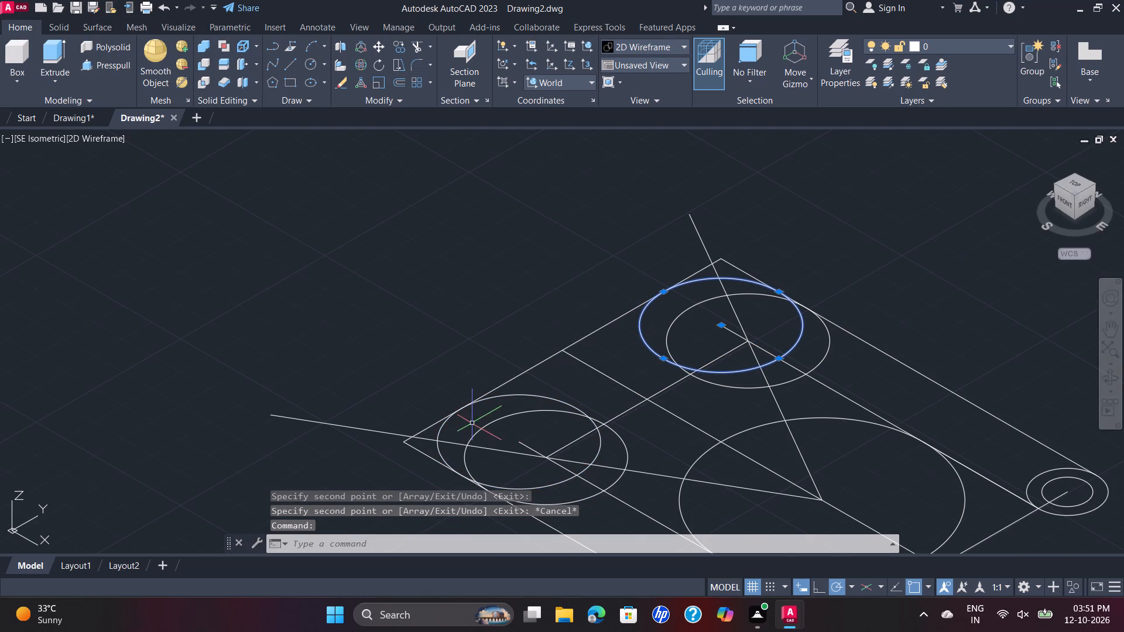
click(478, 401)
scroll(612, 369, down, 3)
scroll(621, 373, up, 1)
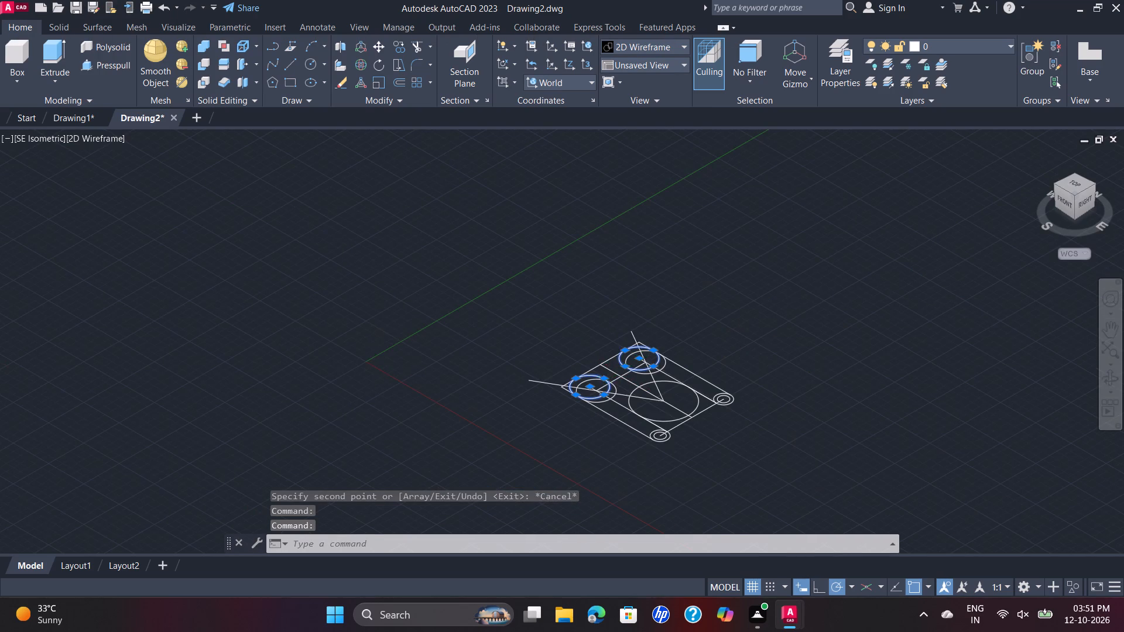
scroll(621, 373, up, 1)
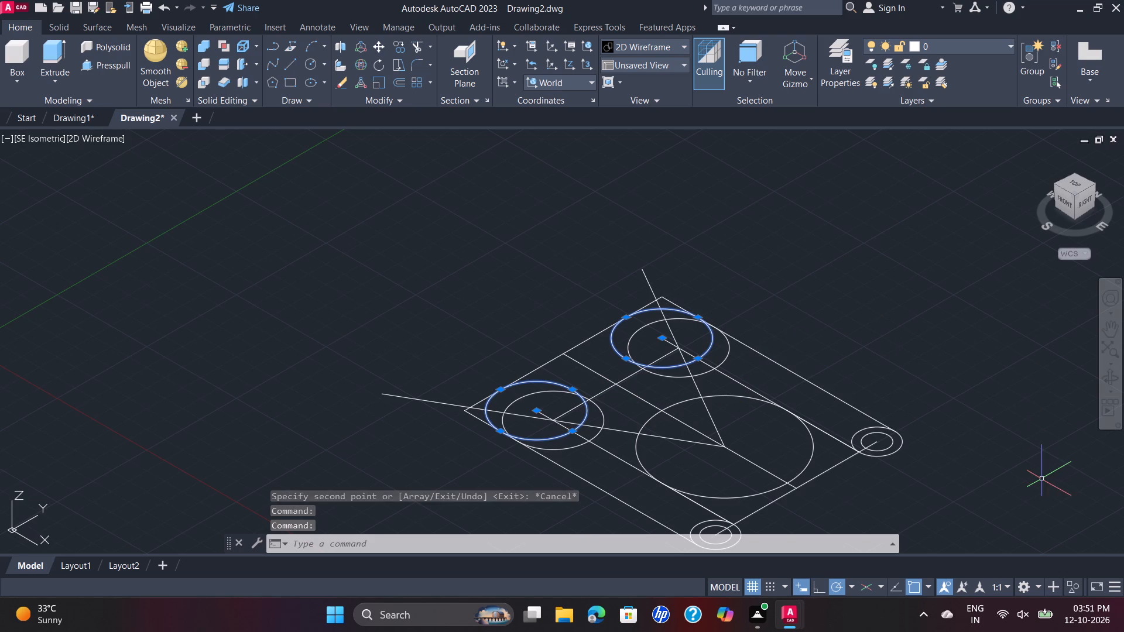
key(Delete)
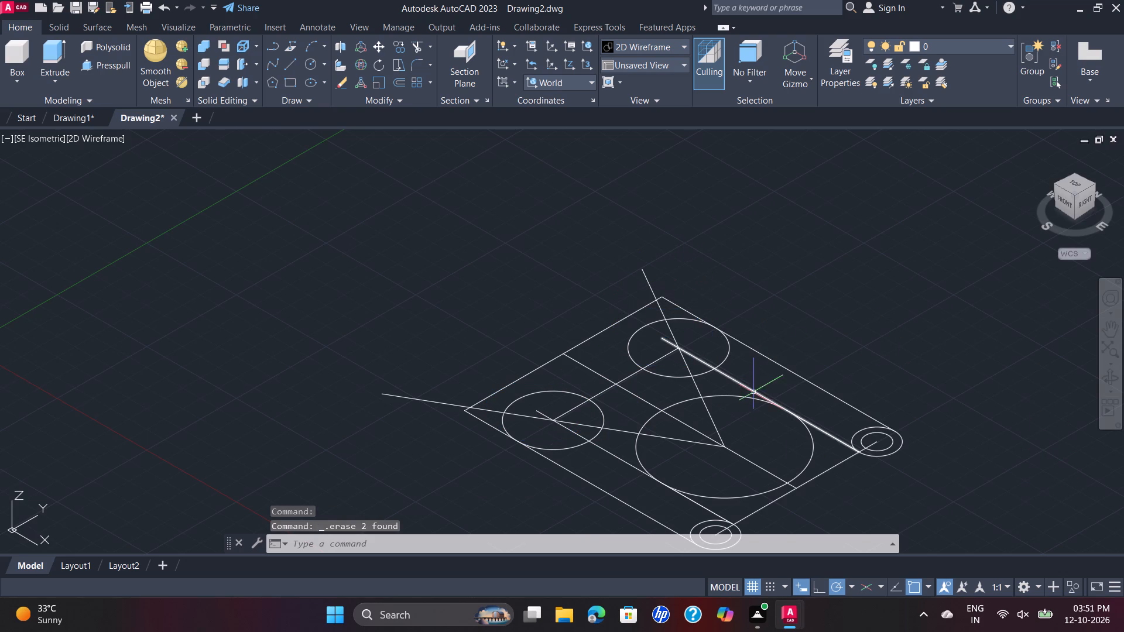
Delete both slanted construction lines and the 70 long line joining the radius 20 circle centres.
click(674, 336)
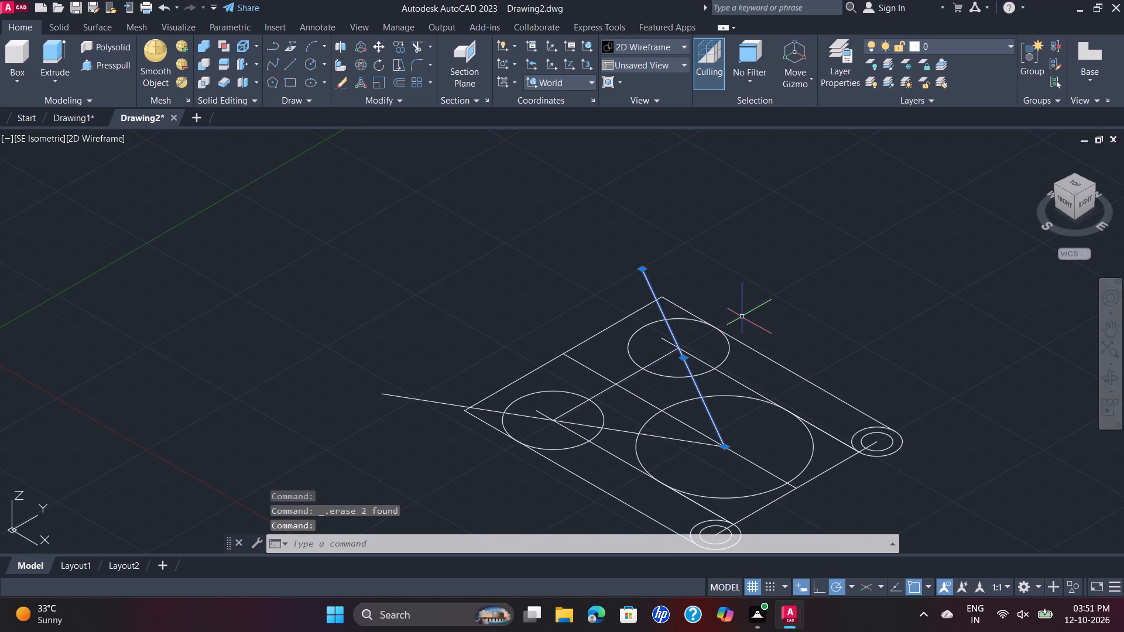
key(Delete)
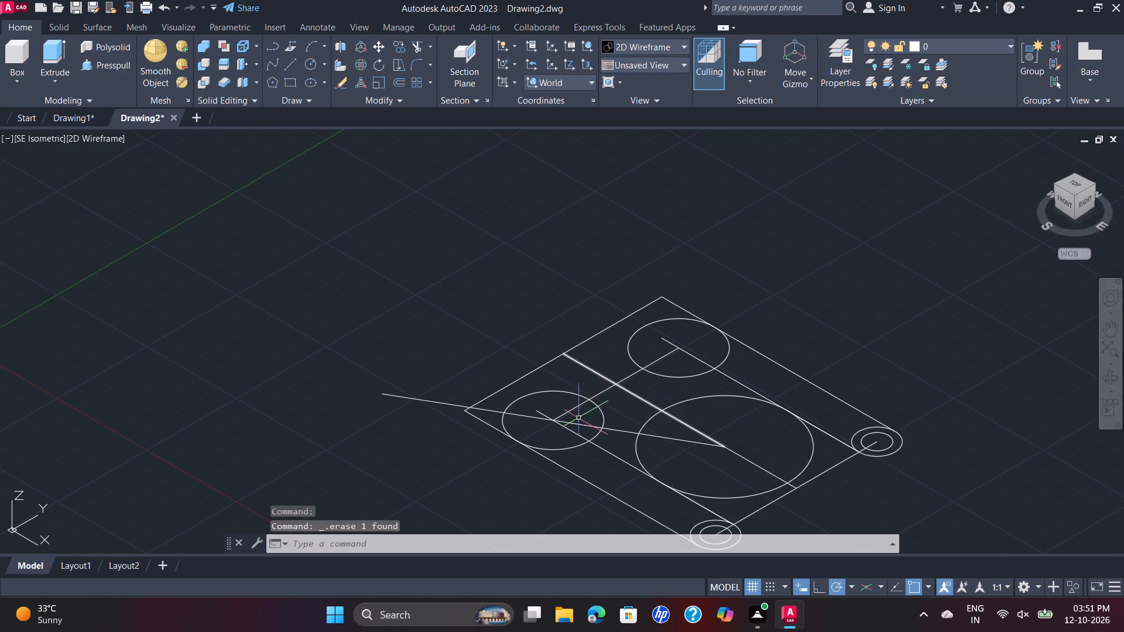
click(662, 359)
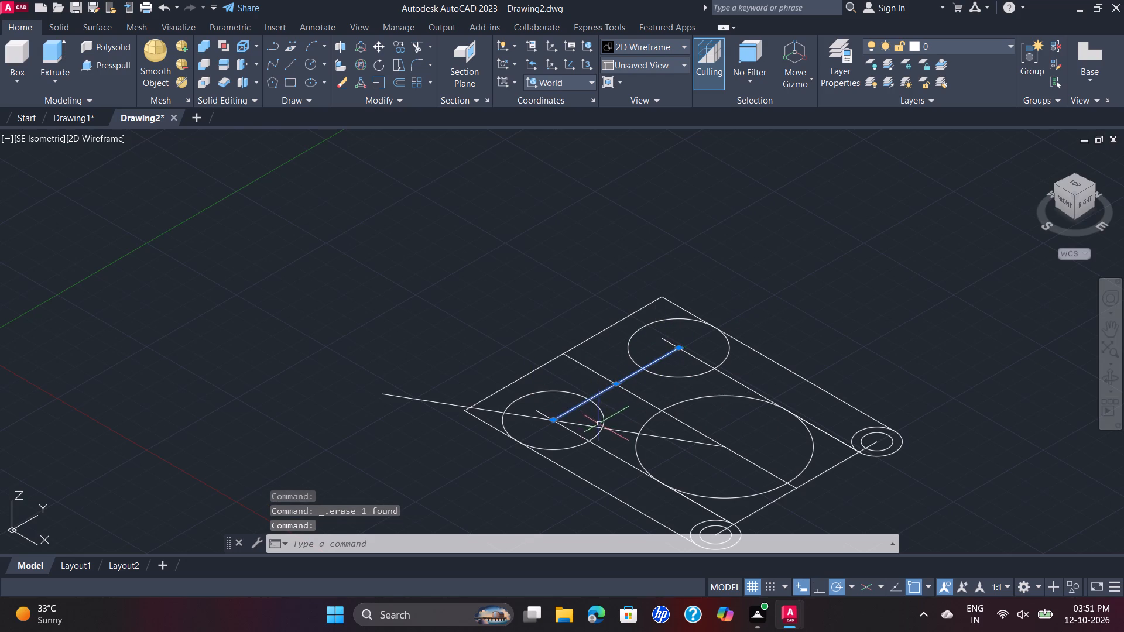
click(606, 430)
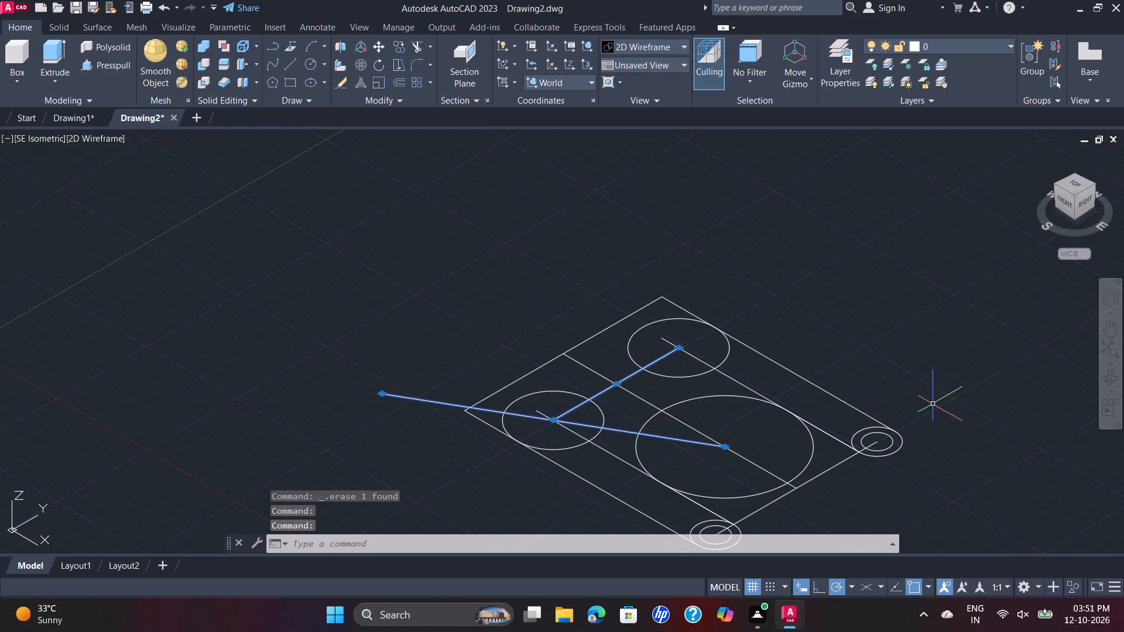
key(Delete)
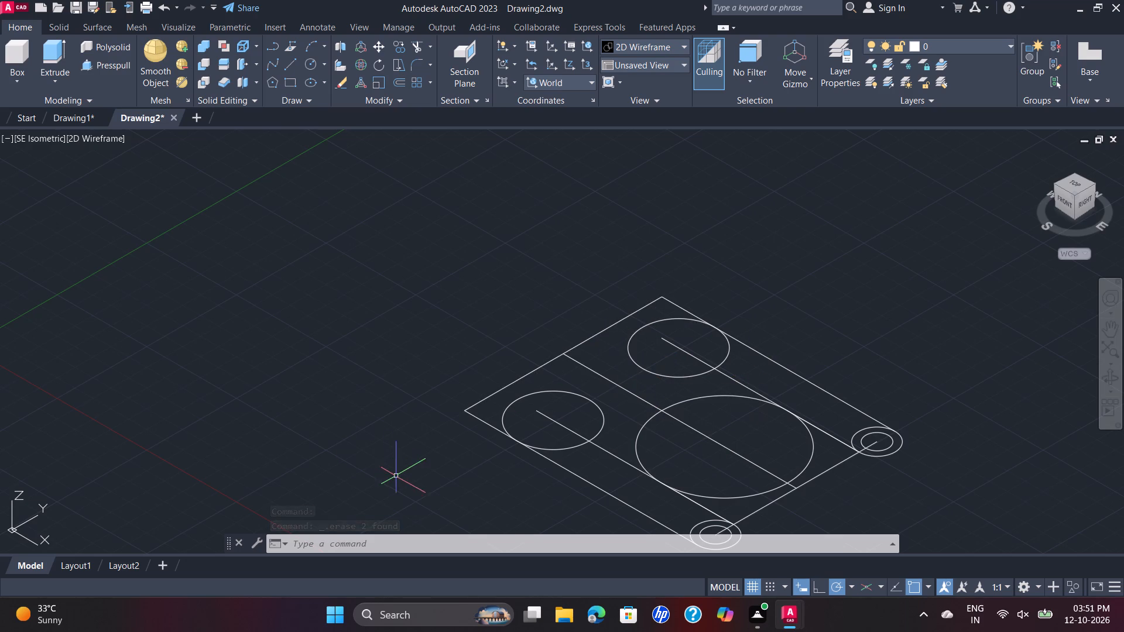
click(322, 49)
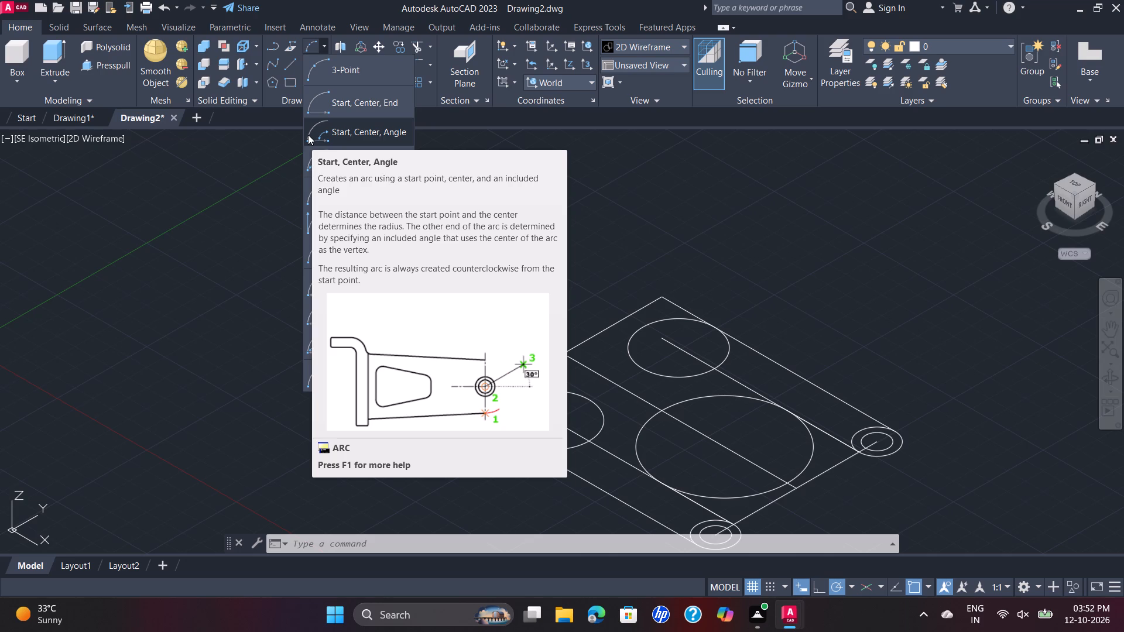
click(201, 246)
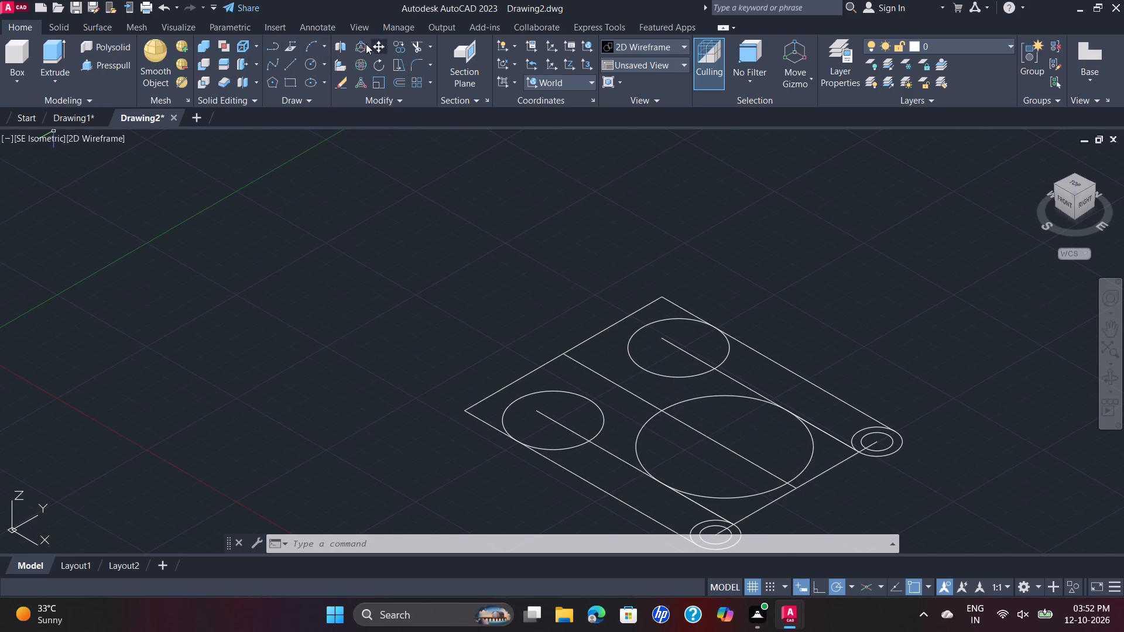
Trim away the part of the radius 35 circle facing the end circles, between the two 110 long lines.
click(419, 53)
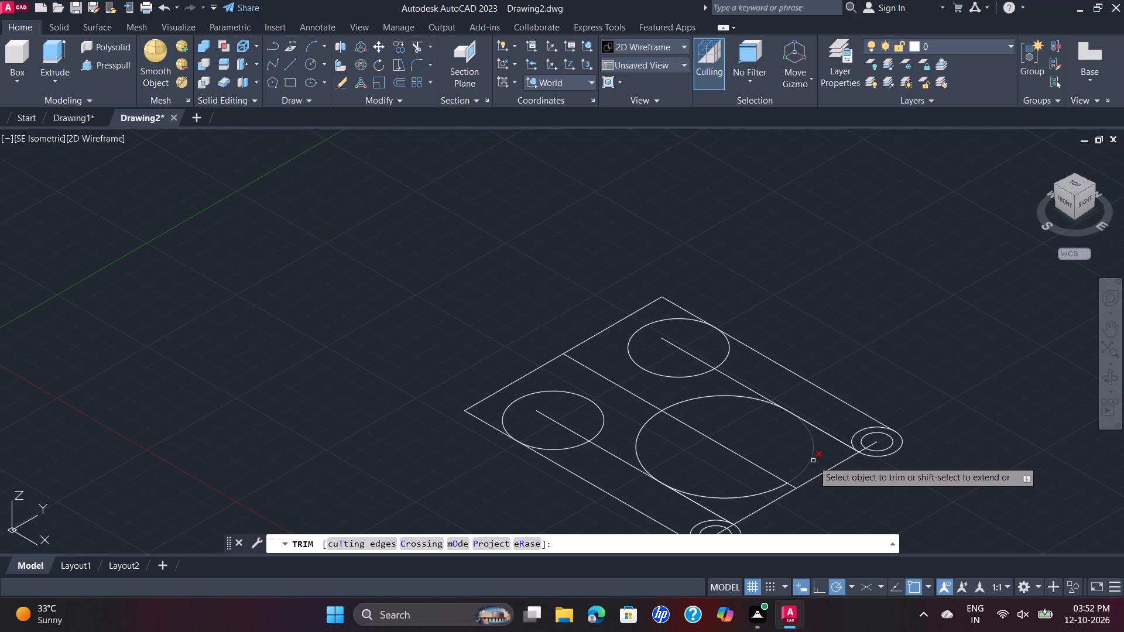
click(813, 461)
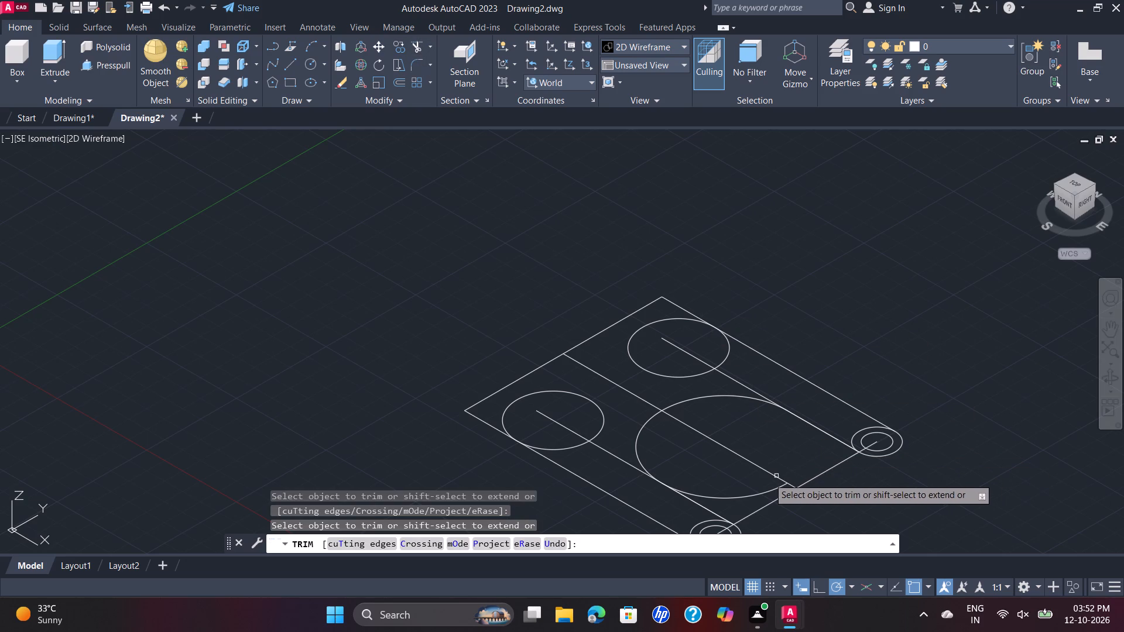
click(760, 493)
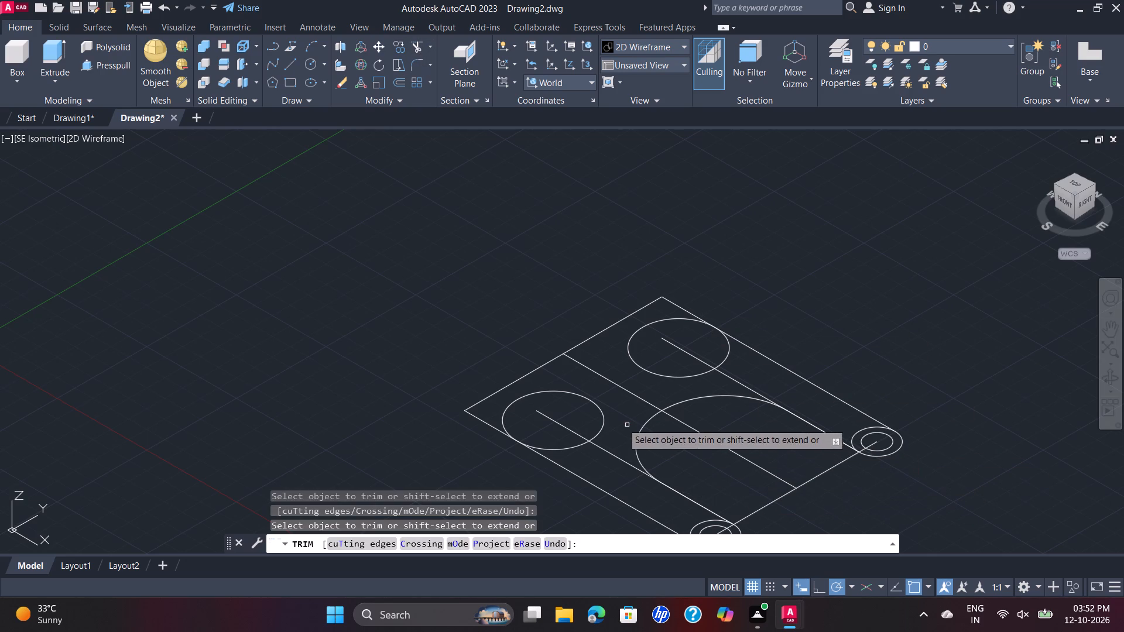
Trim the lower 110 long line back to the radius 35 arc, removing its portions inside and beyond the lower radius 20 circle.
scroll(526, 442, up, 6)
scroll(516, 435, down, 4)
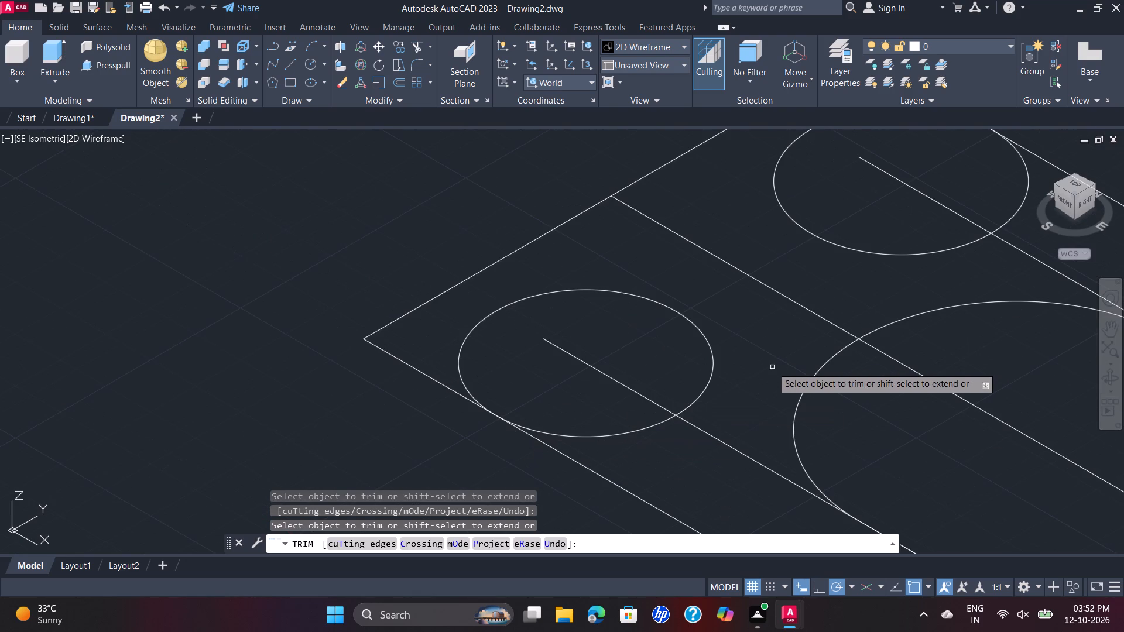
scroll(772, 367, down, 1)
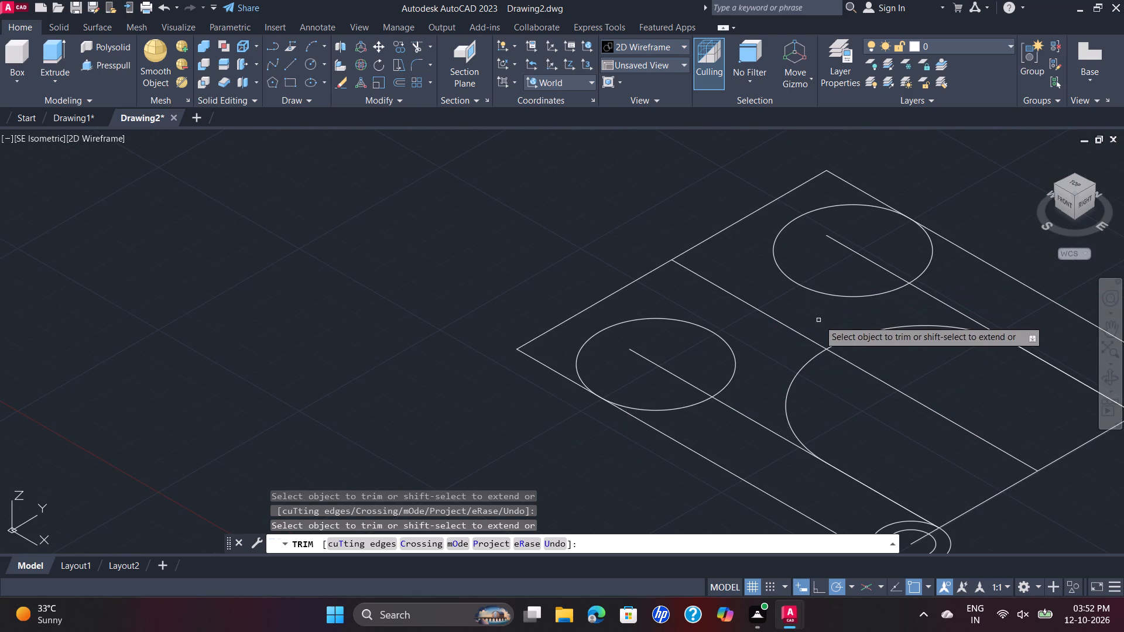
click(678, 380)
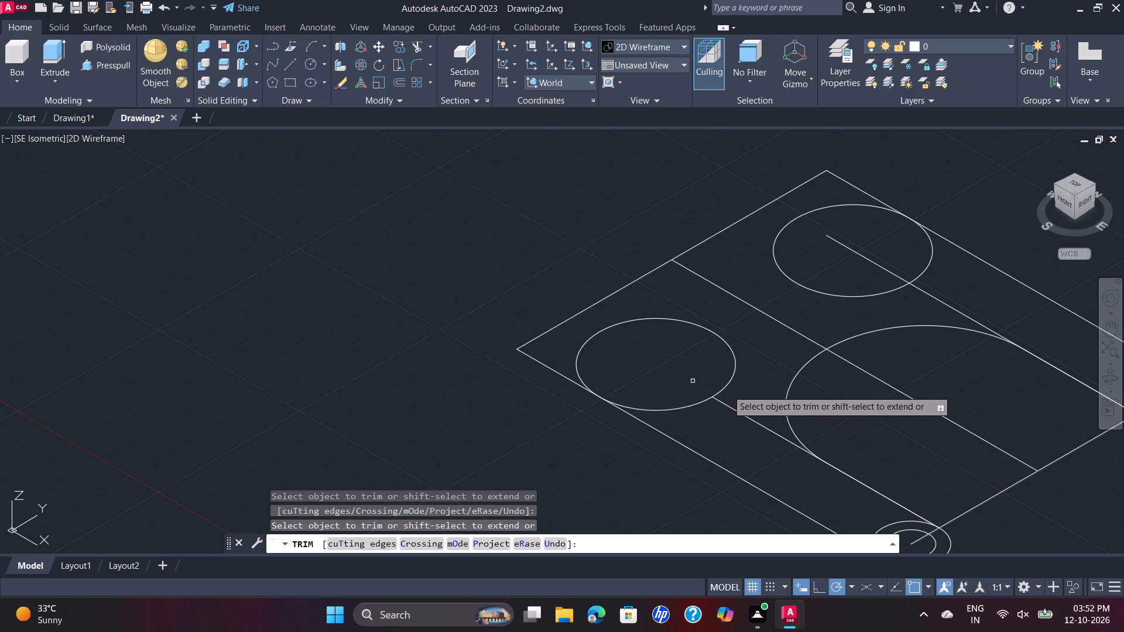
click(760, 426)
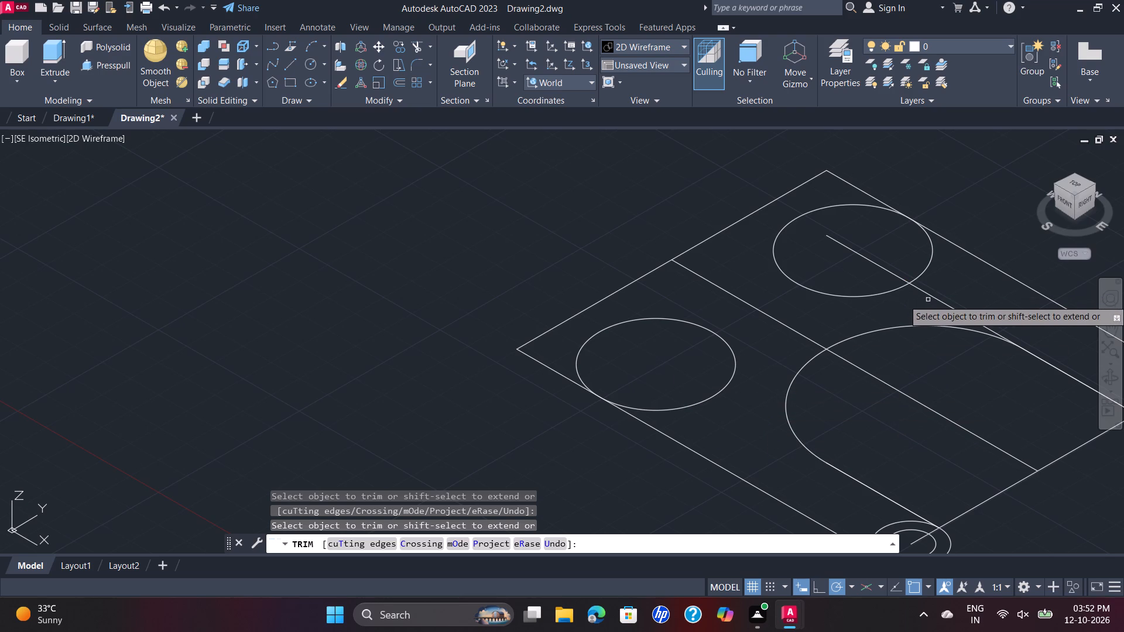
Trim the upper 110 long line back to the radius 35 arc, removing its portions beyond and inside the upper radius 20 circle.
click(934, 298)
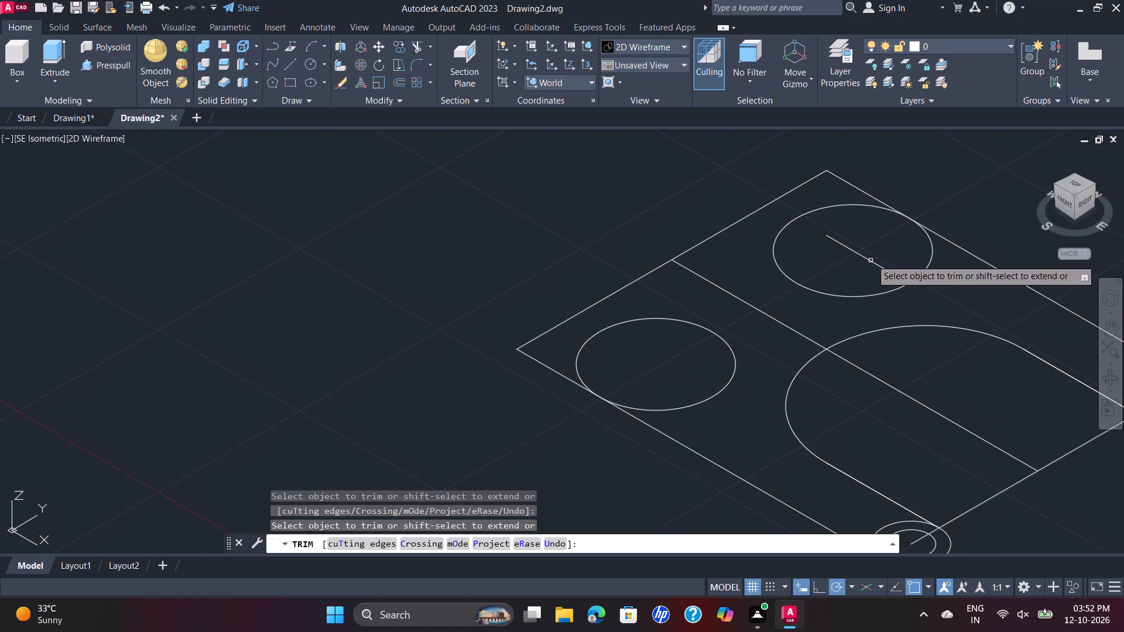
click(872, 259)
Trim away the overlapping line segments lying along both straight sides of the slot.
scroll(1006, 339, down, 2)
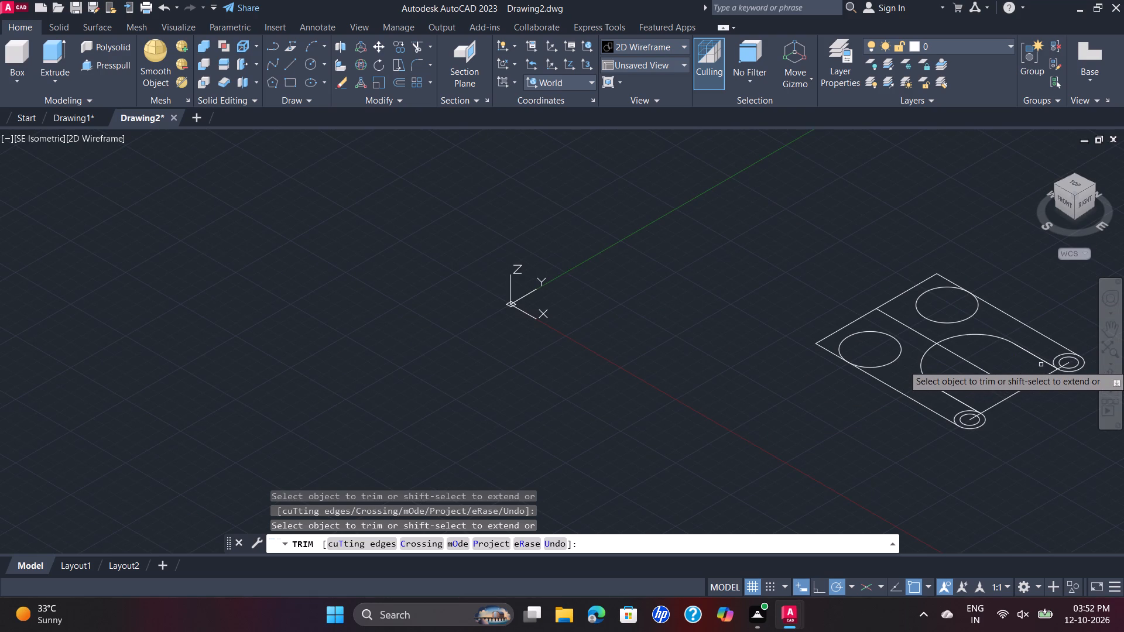
scroll(1041, 365, up, 2)
click(1048, 362)
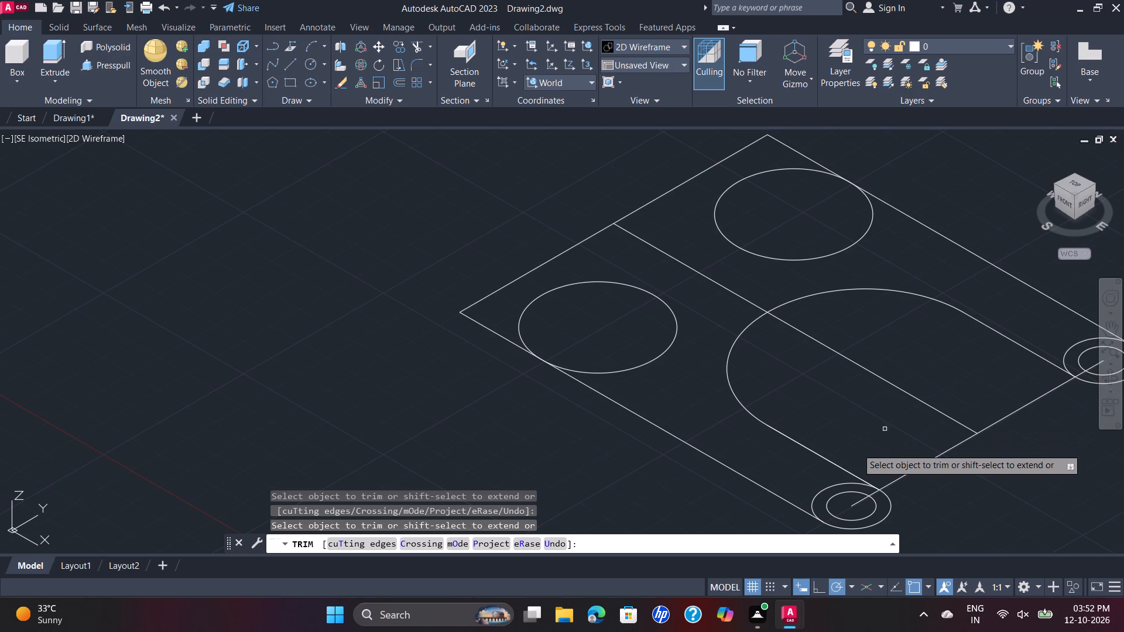
click(835, 464)
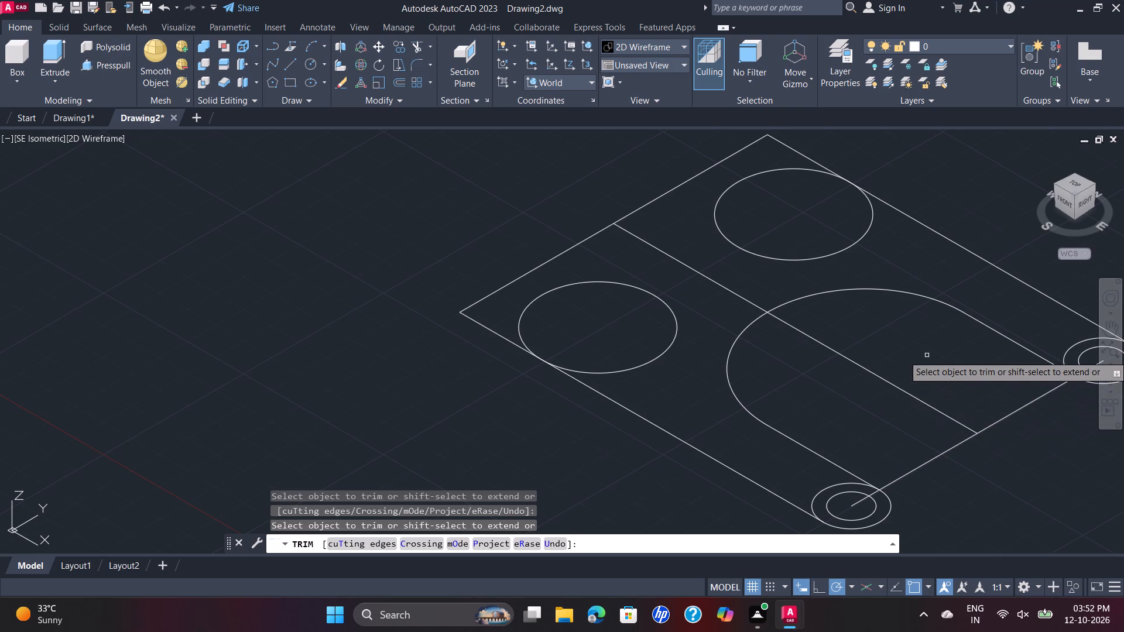
middle_drag(926, 353, 855, 356)
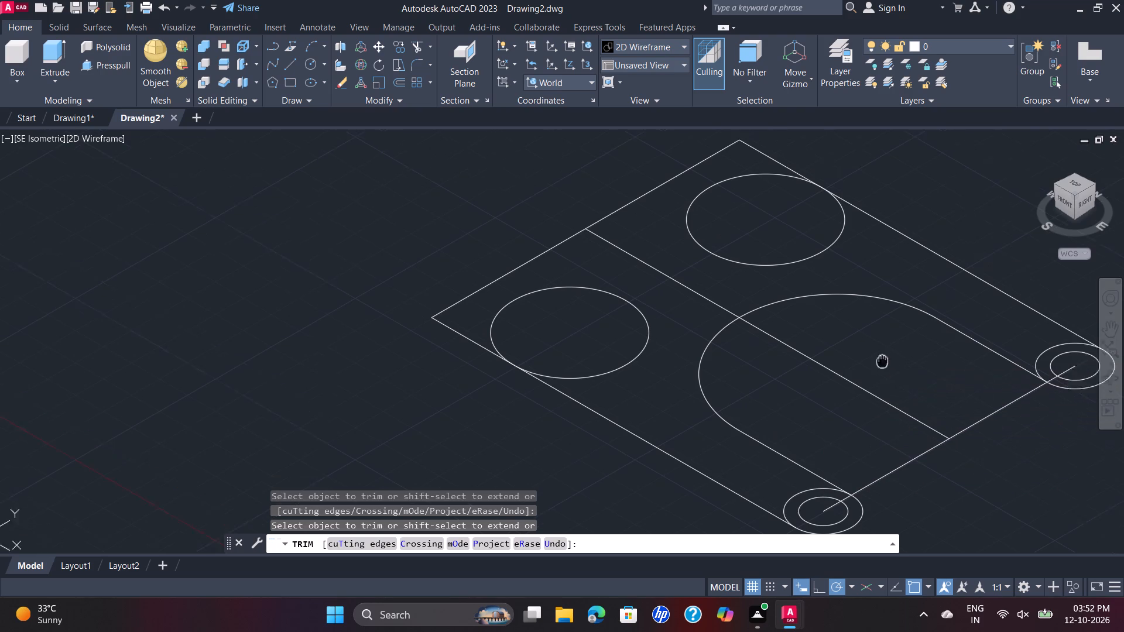
middle_drag(855, 356, 733, 336)
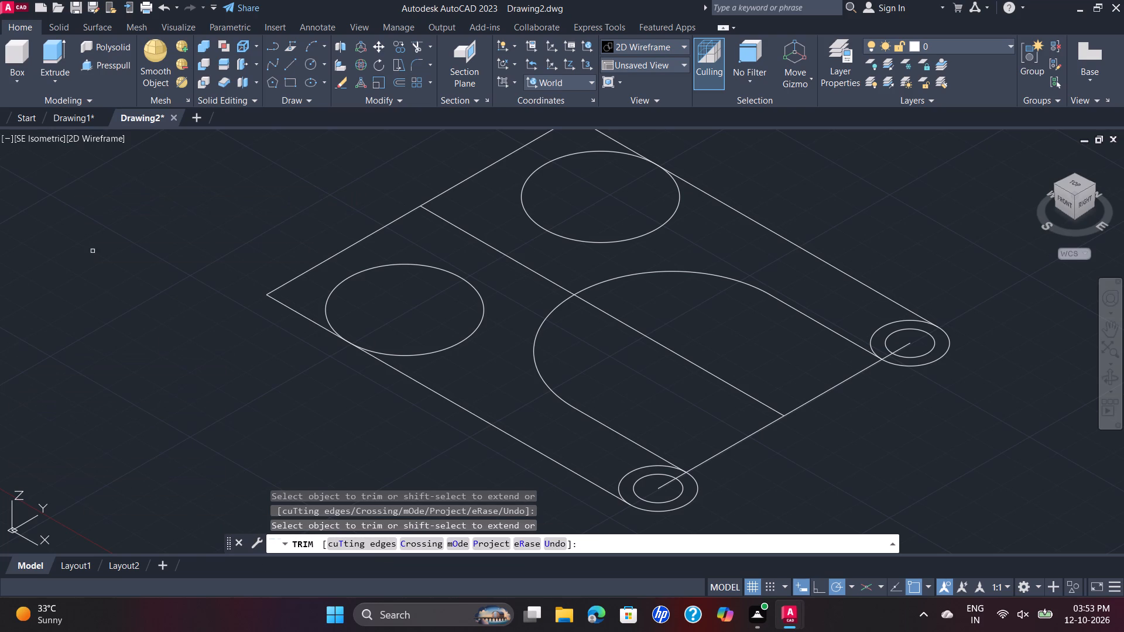
key(Escape)
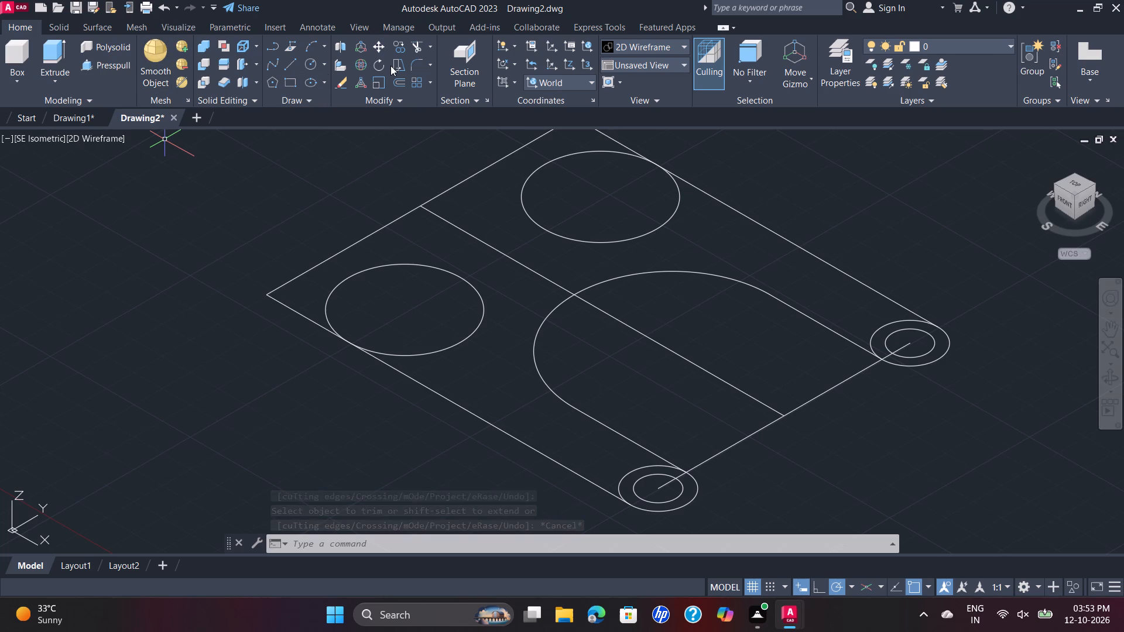
Copy the radius 35 arc about 18.33 towards the radius 20 circles, placing it against the upper radius 20 circle.
click(405, 42)
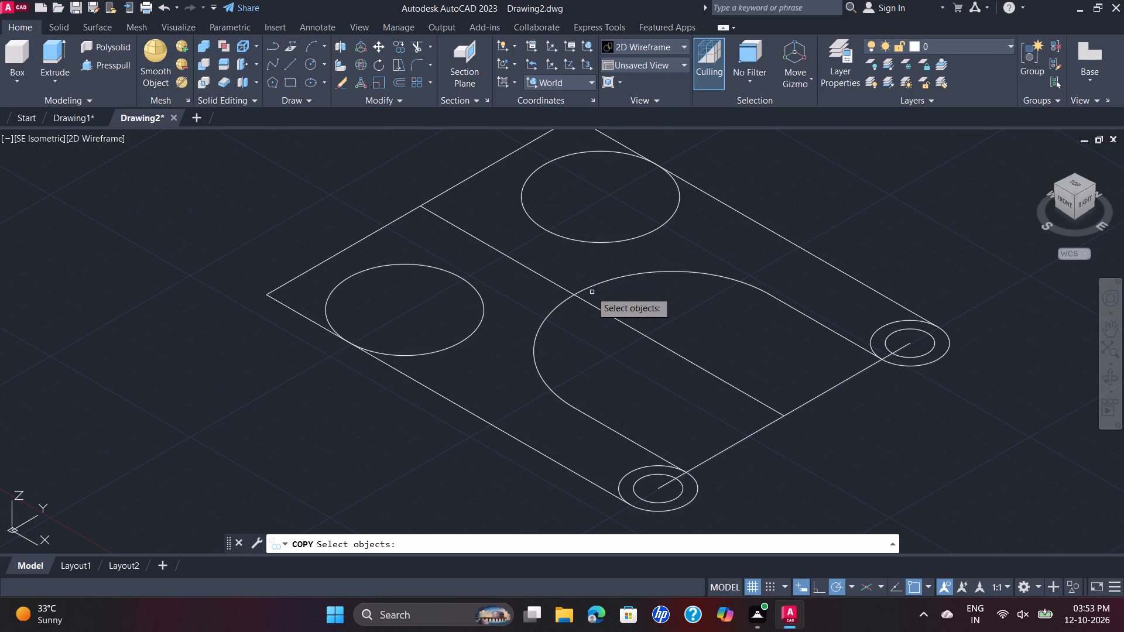
click(588, 288)
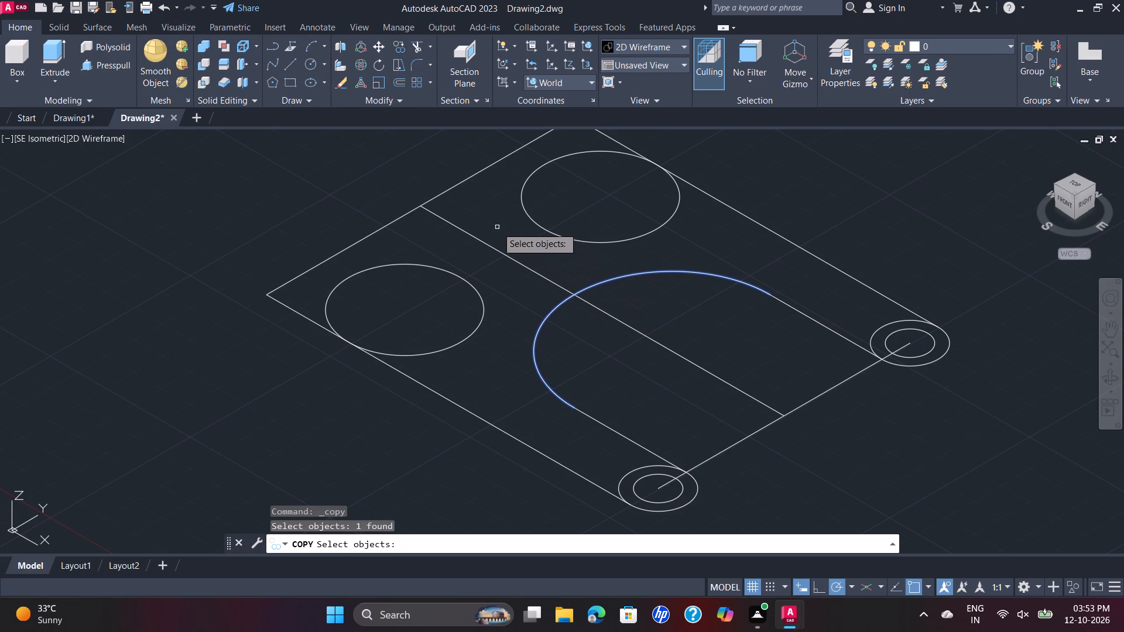
right_click(497, 227)
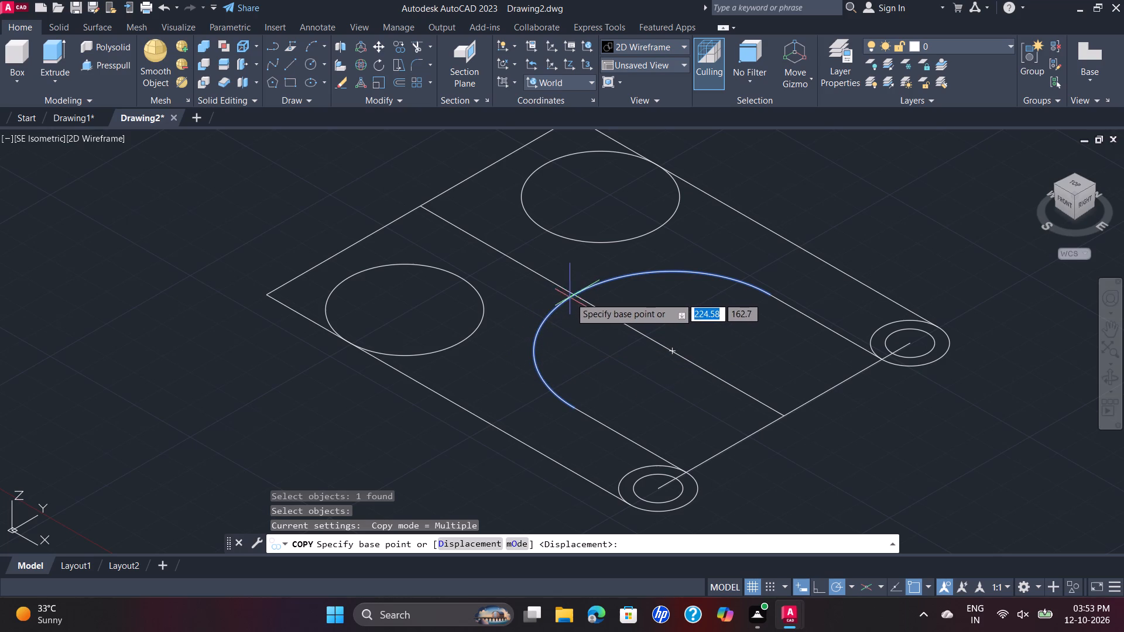
click(655, 272)
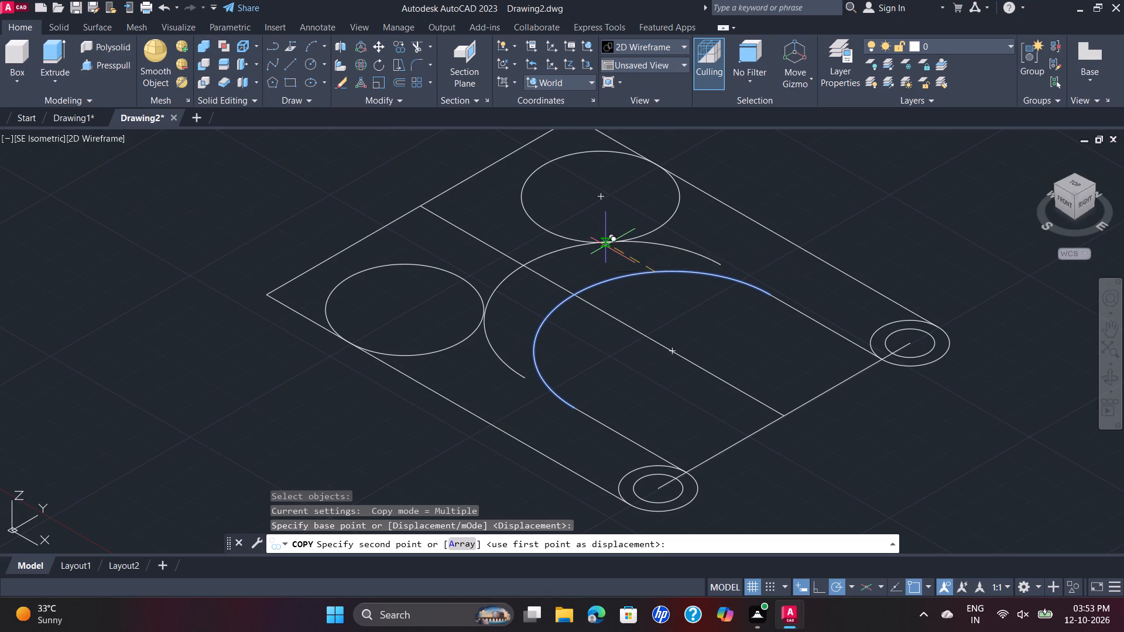
scroll(605, 246, up, 1)
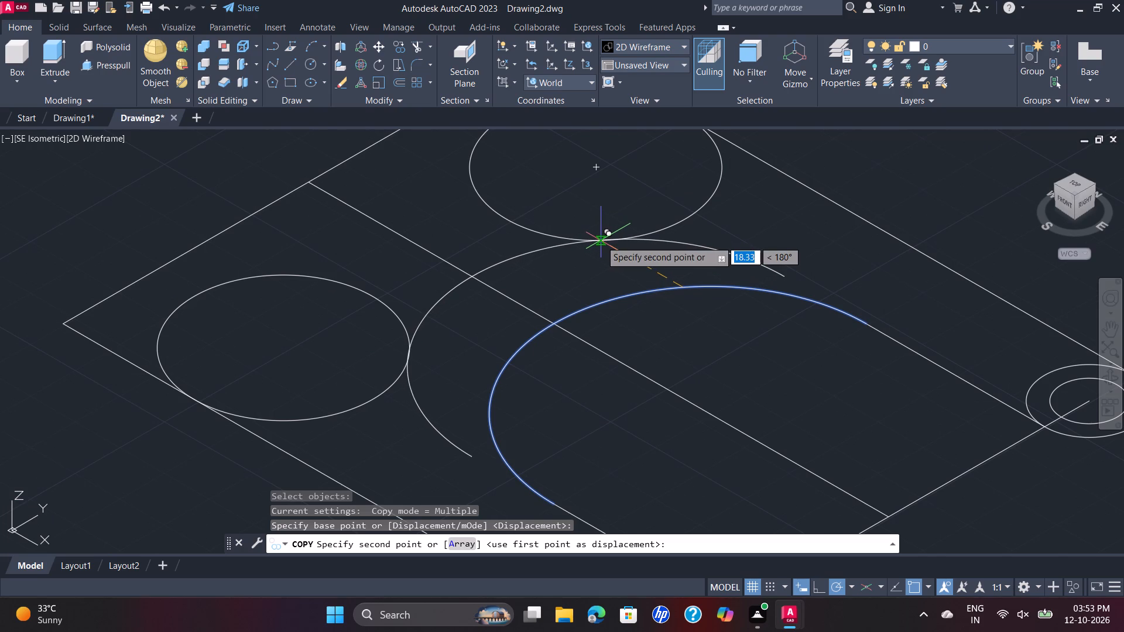
click(600, 241)
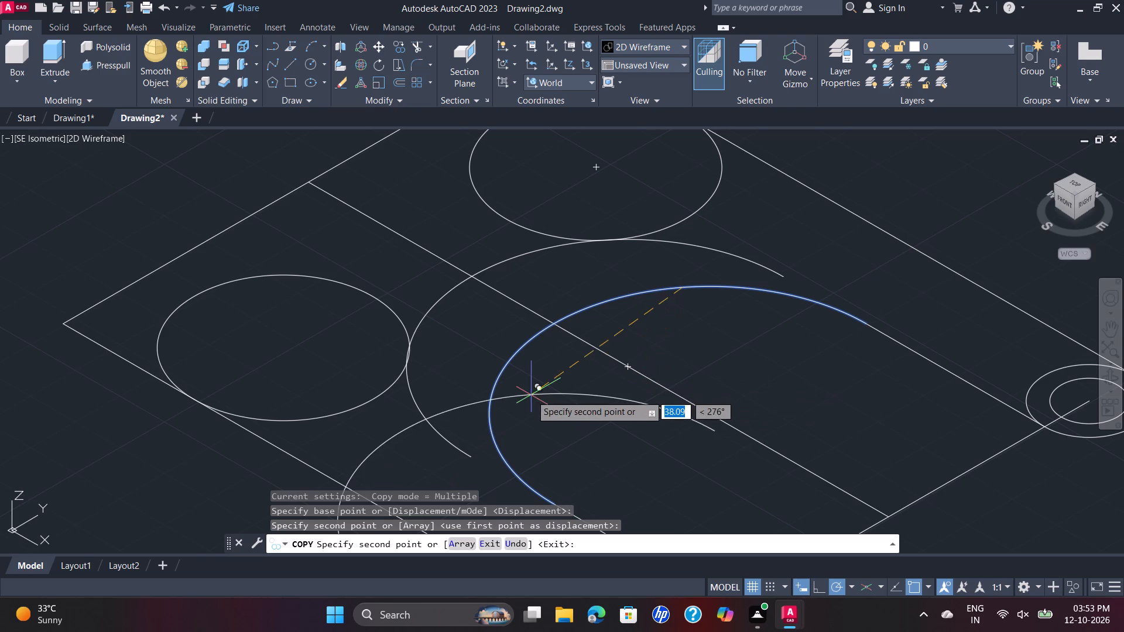
scroll(549, 356, up, 1)
scroll(549, 356, down, 2)
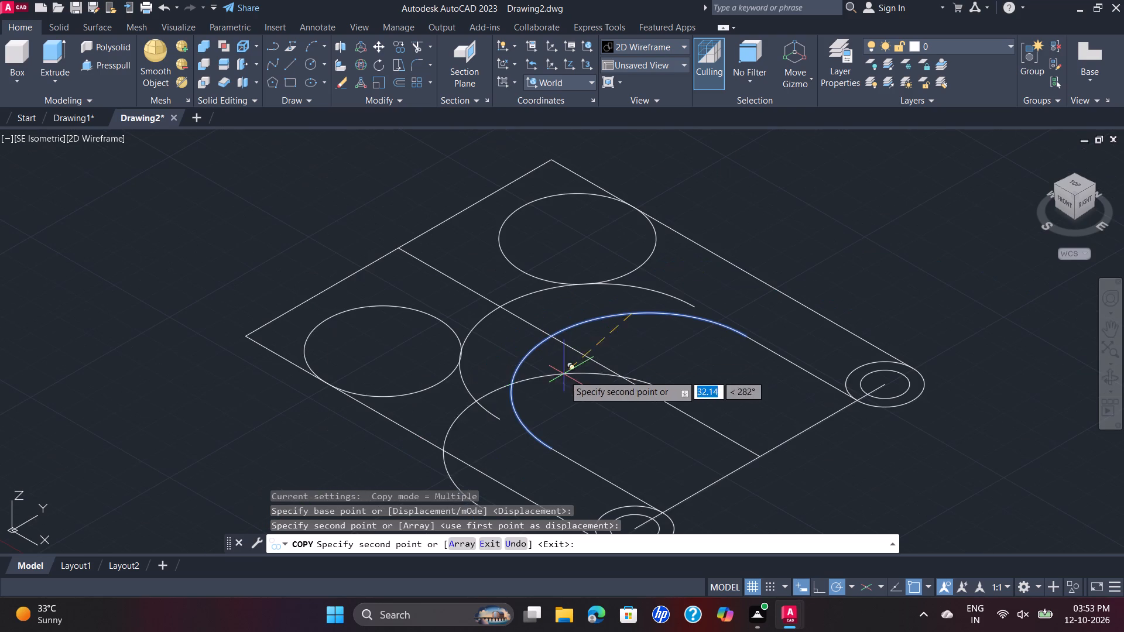
key(Escape)
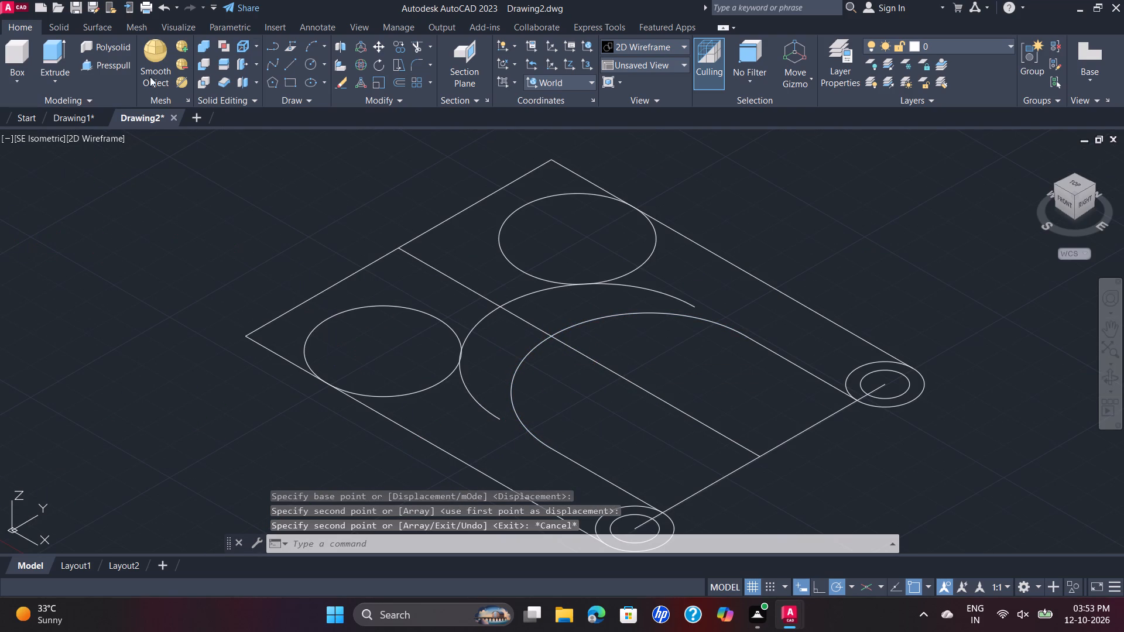
Trim both ends of the copied arc, including the slivers inside the radius 20 circles, leaving only the part between the two circles.
click(418, 40)
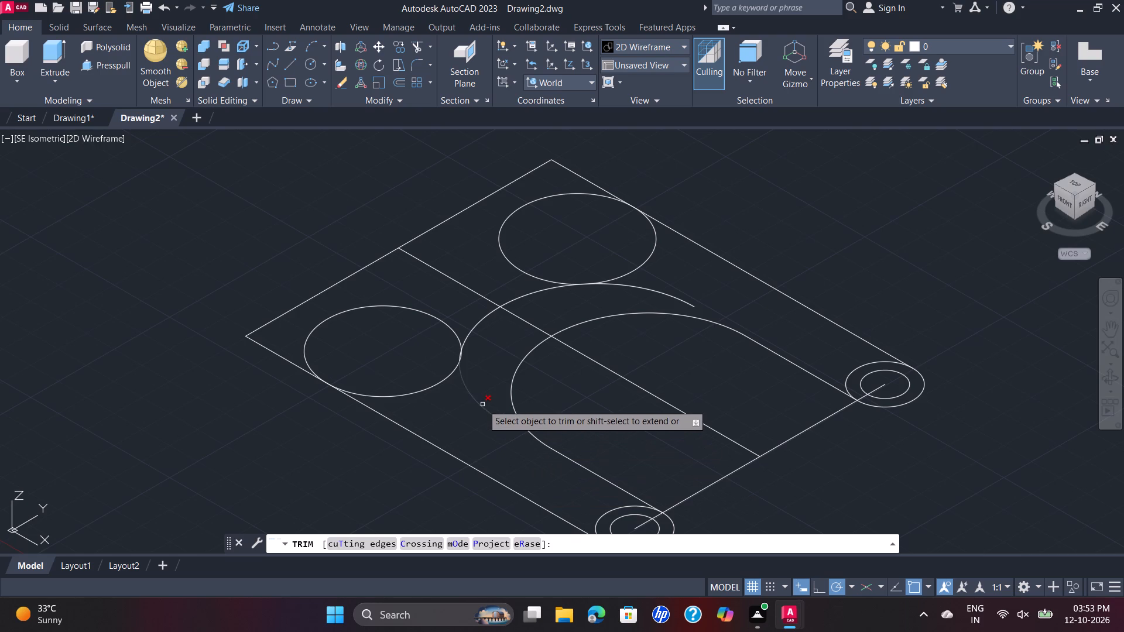
click(482, 404)
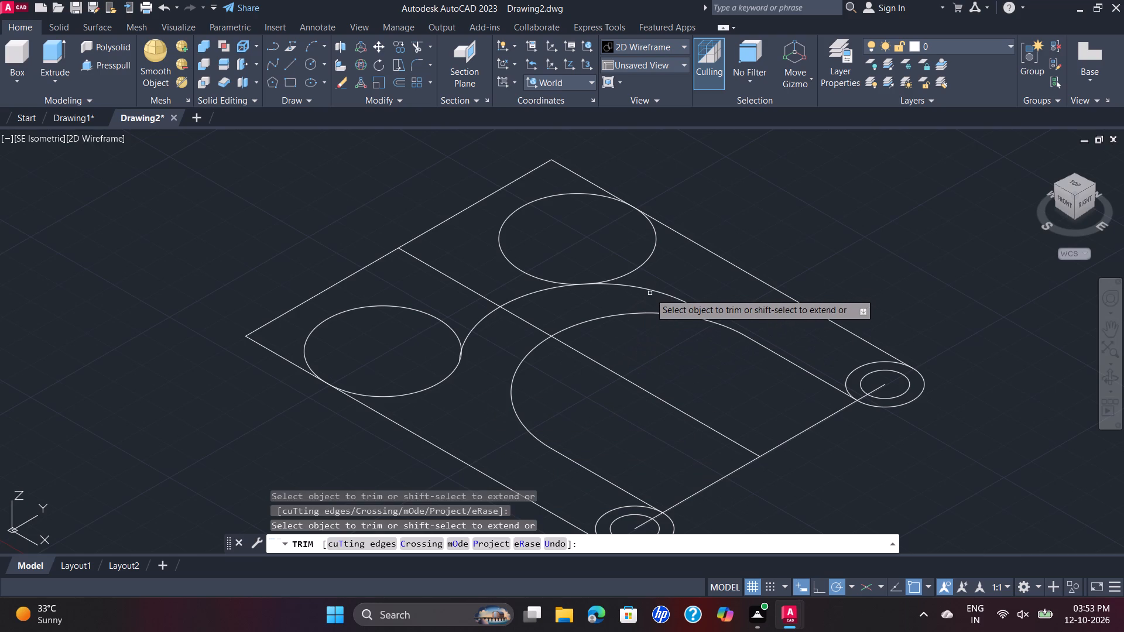
click(651, 290)
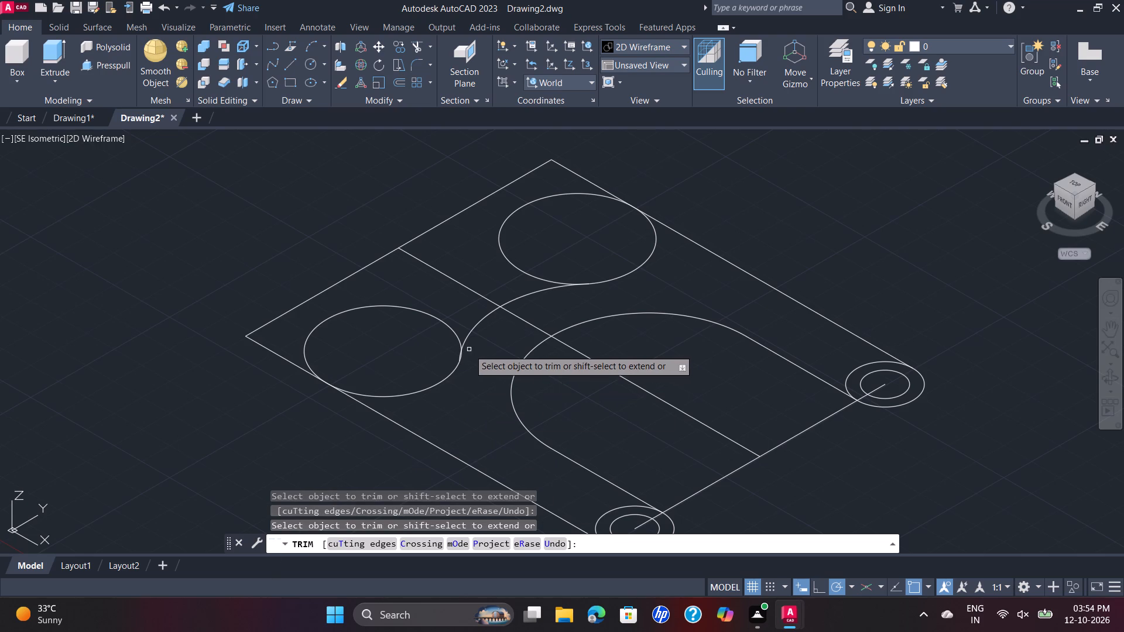
scroll(469, 349, up, 6)
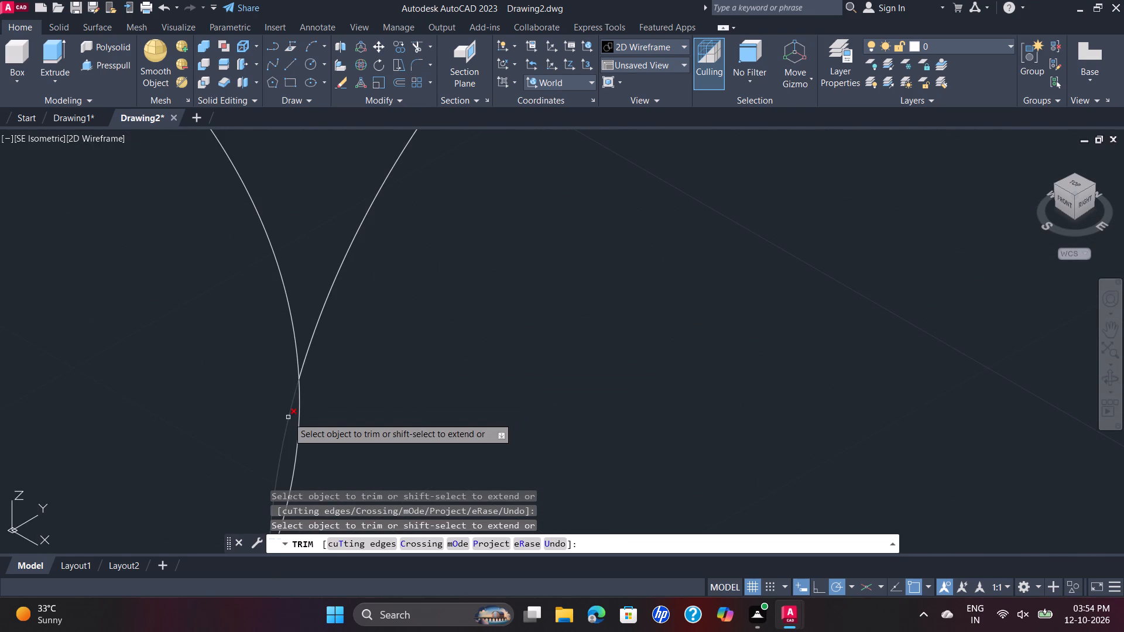
click(288, 417)
scroll(340, 383, down, 4)
scroll(640, 220, up, 2)
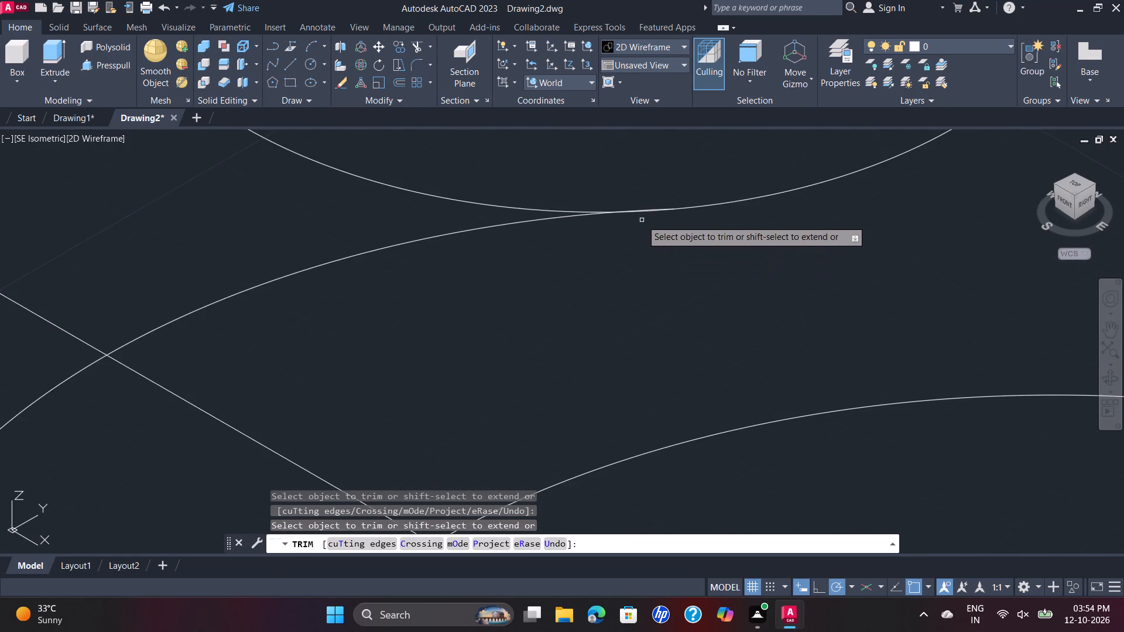
scroll(641, 220, up, 5)
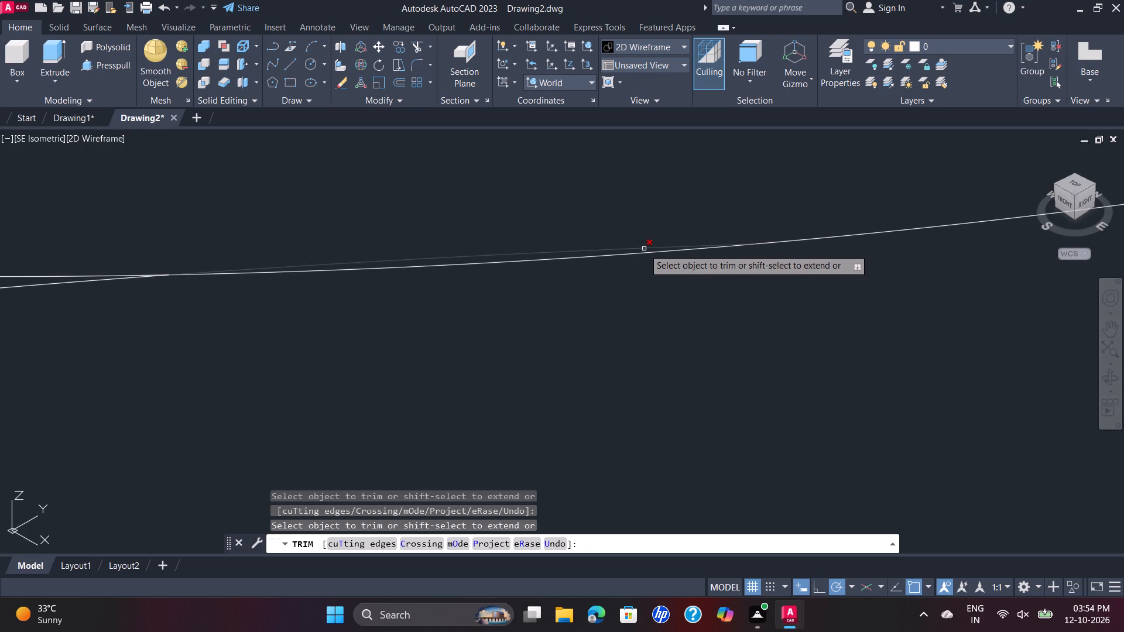
click(644, 249)
scroll(690, 294, down, 9)
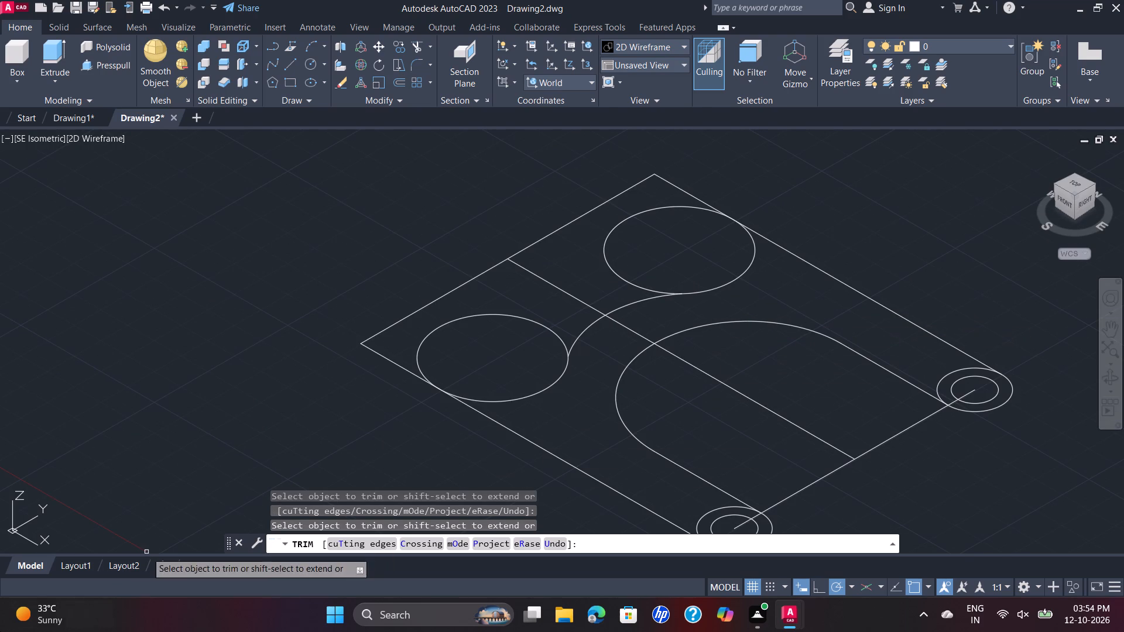
scroll(807, 270, down, 1)
scroll(858, 243, up, 1)
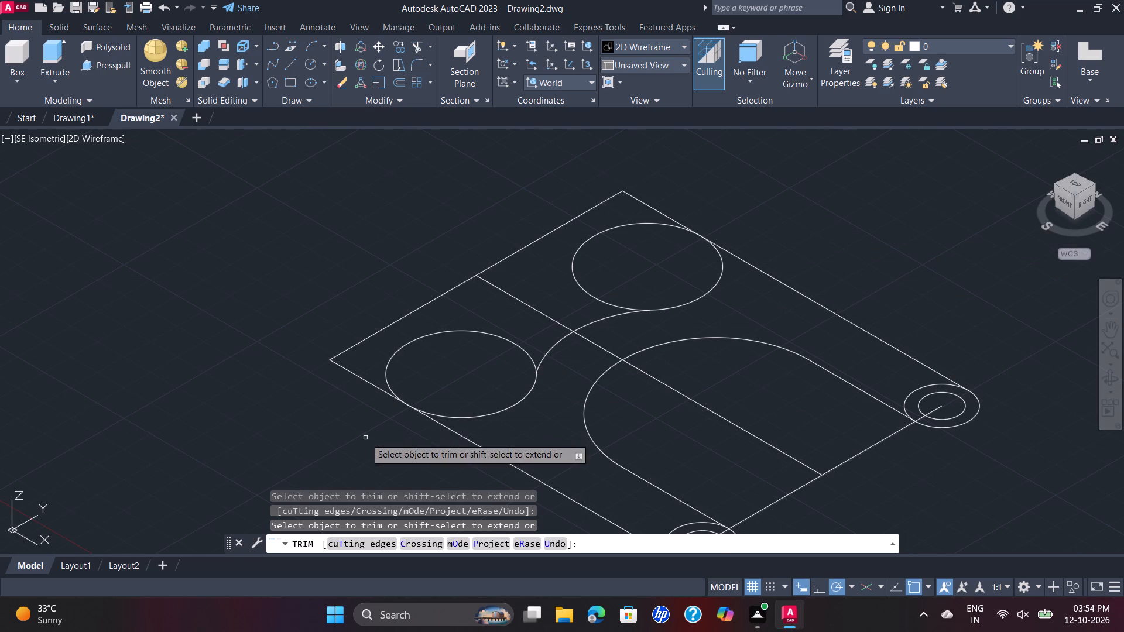
key(Escape)
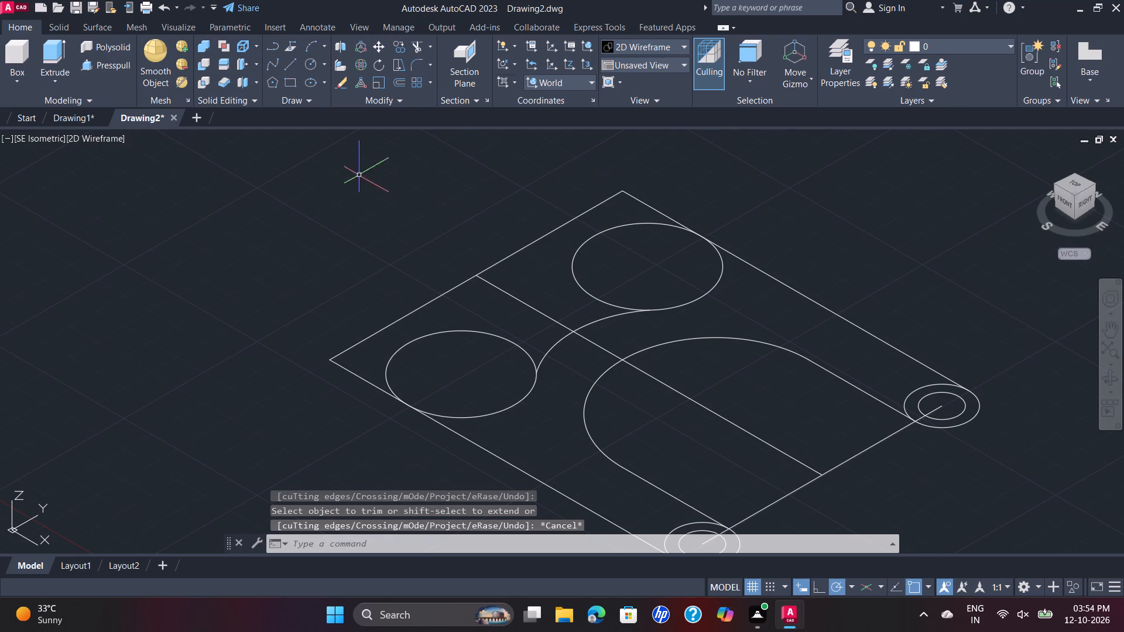
Draw a radius 10.50 circle concentric with the lower radius 20 circle.
click(311, 68)
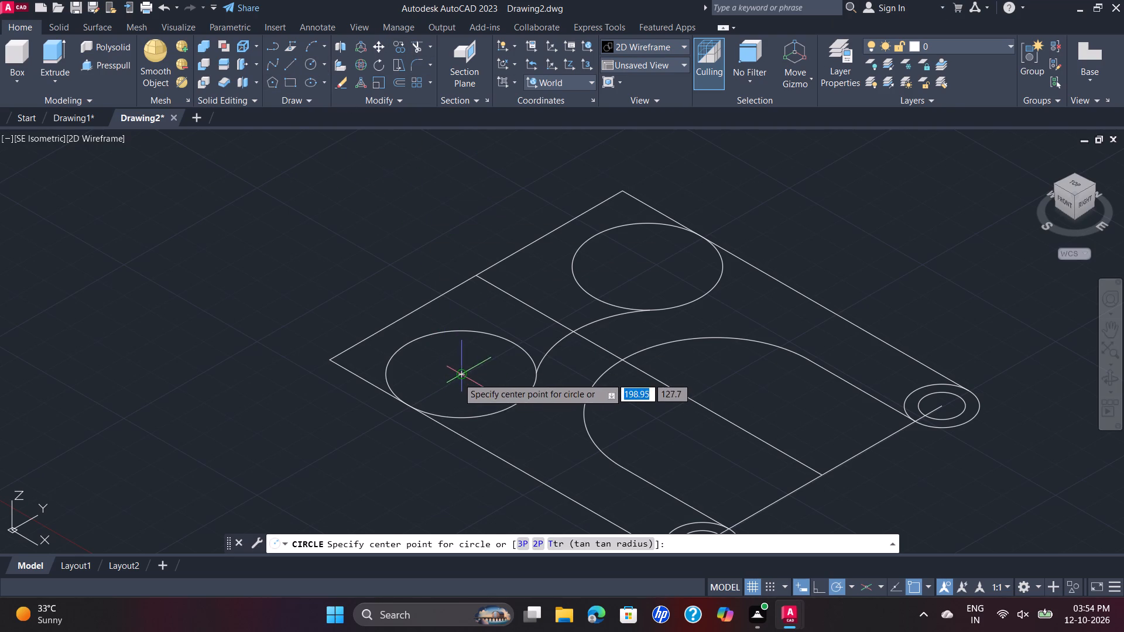
click(458, 377)
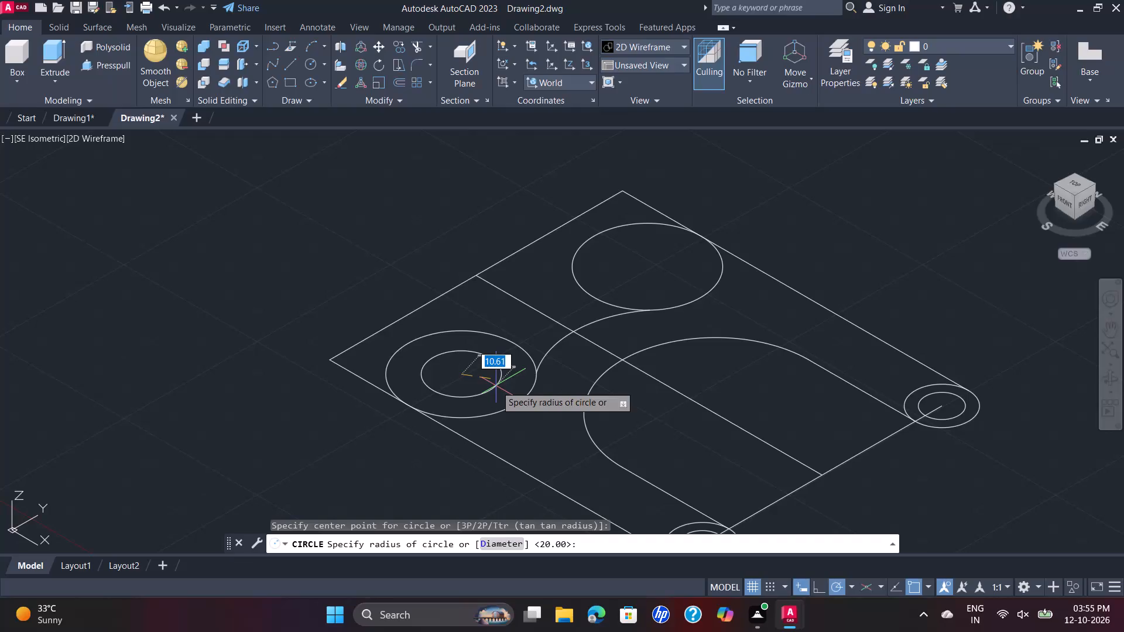
text(10.)
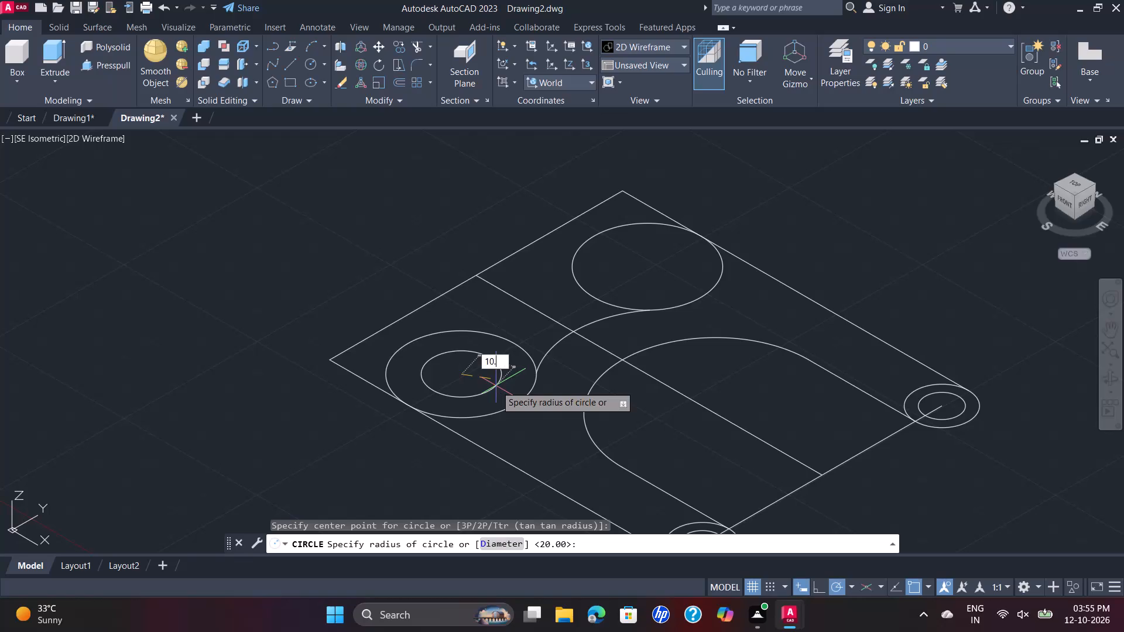
text(50)
key(Return)
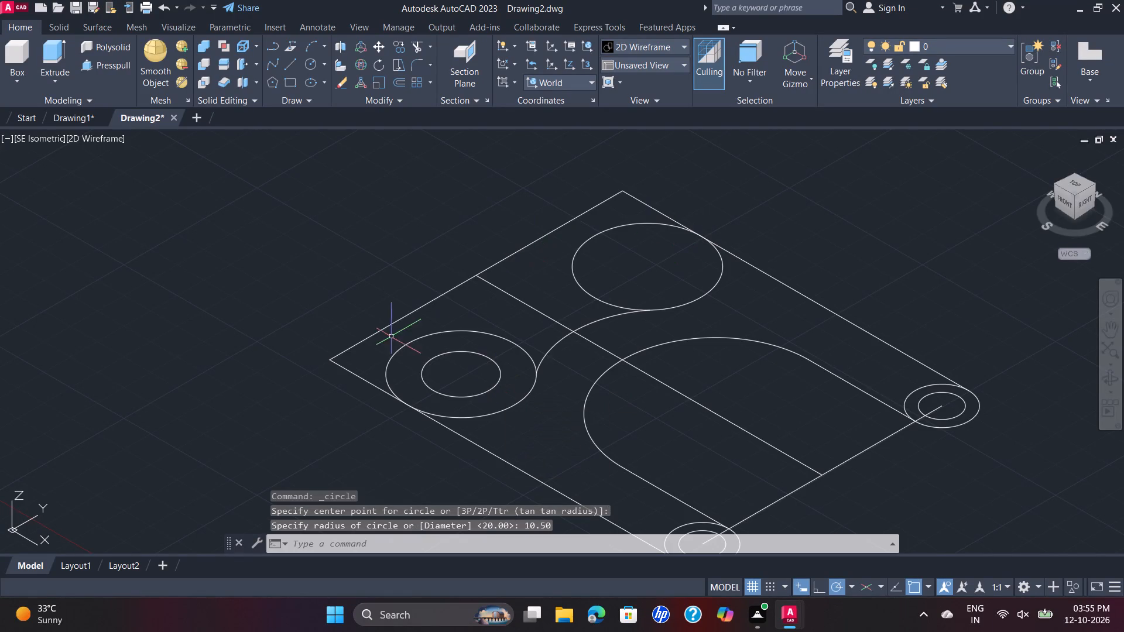
Copy the radius 10.50 circle from its centre to the centre of the upper radius 20 circle.
click(434, 355)
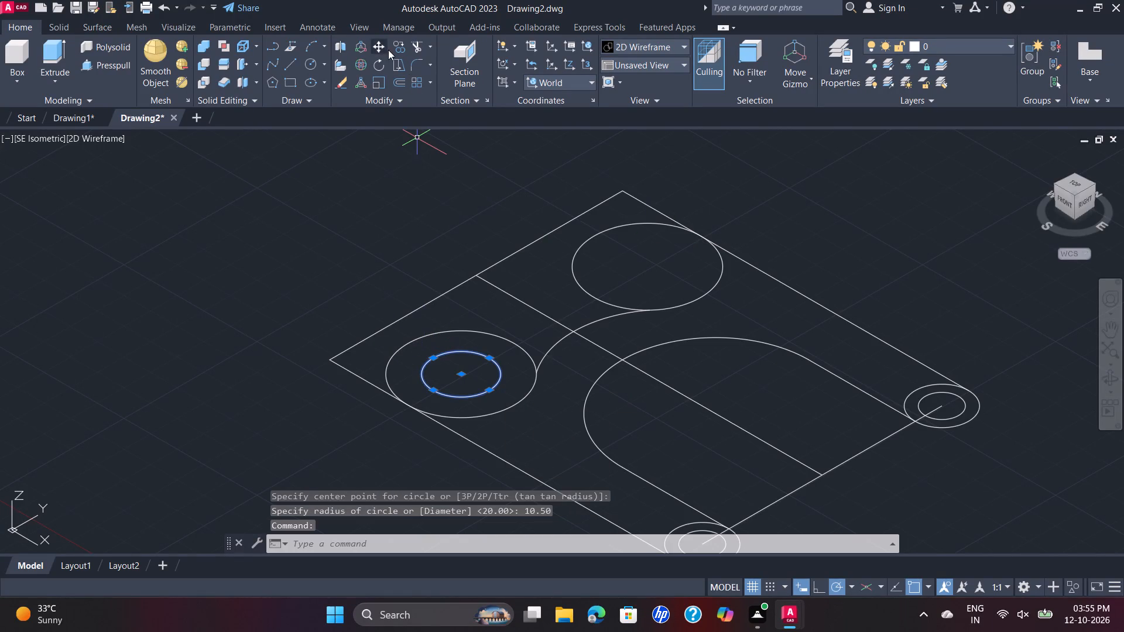
click(402, 43)
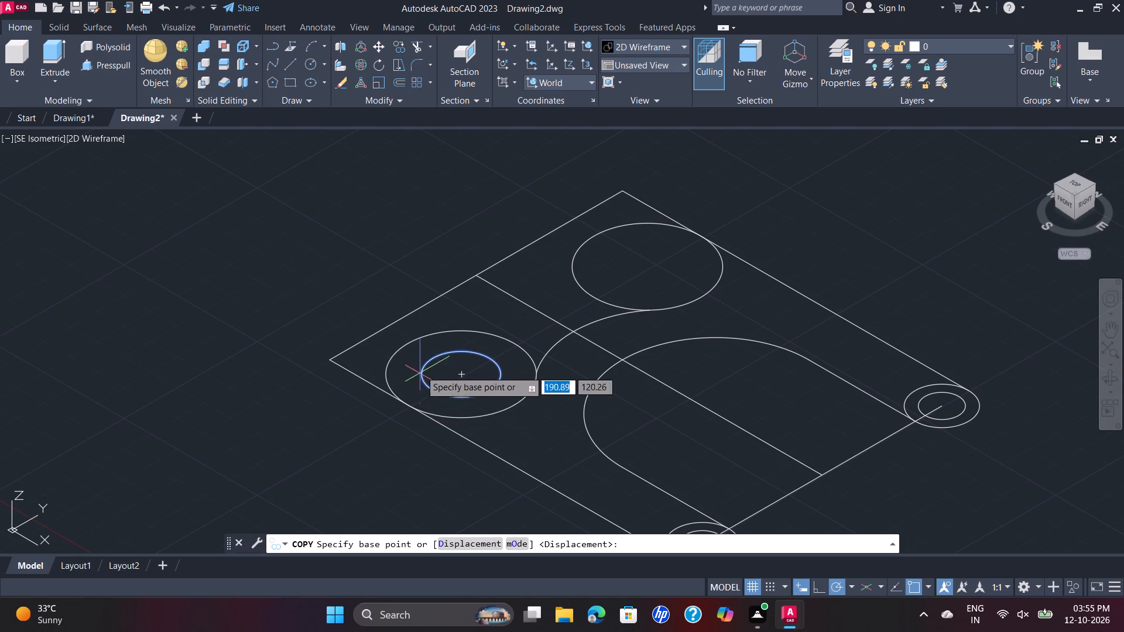
click(465, 378)
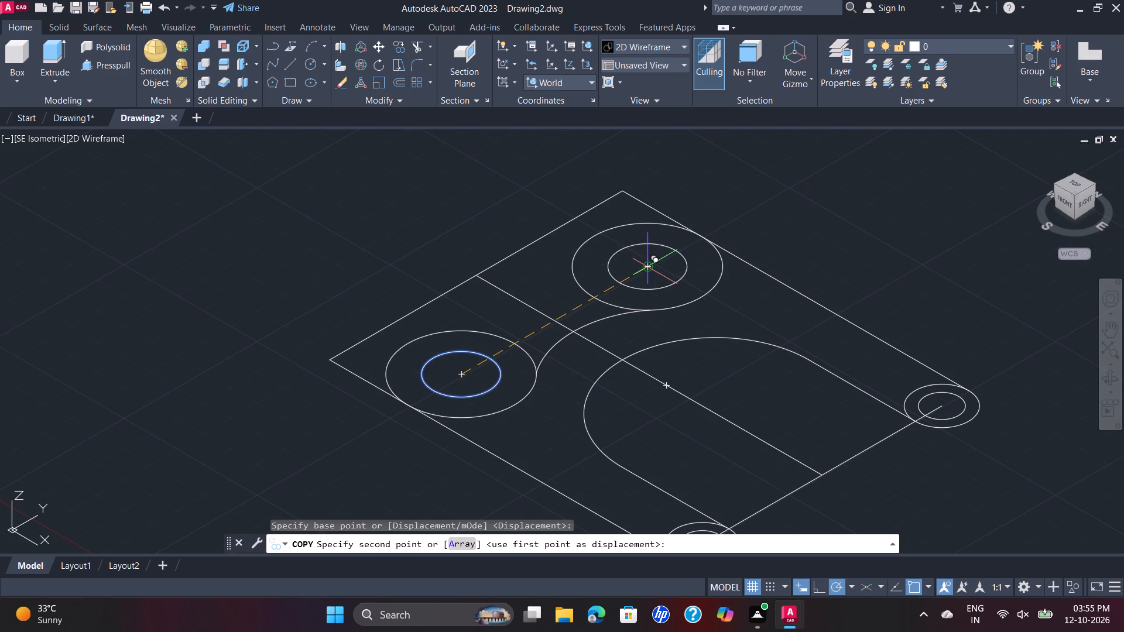
click(644, 264)
key(Escape)
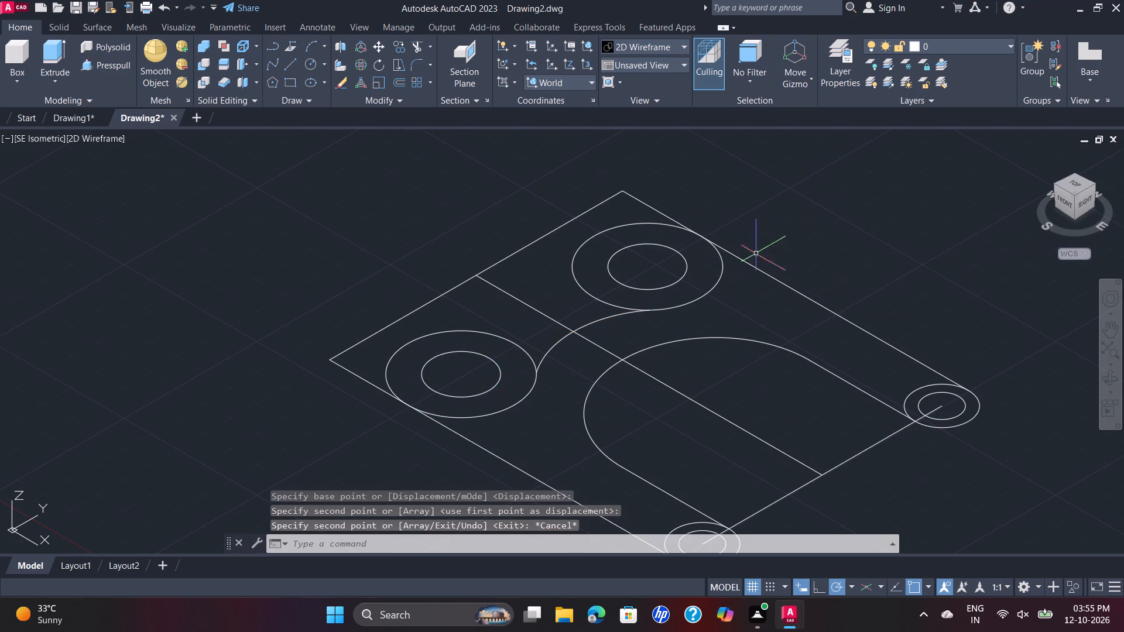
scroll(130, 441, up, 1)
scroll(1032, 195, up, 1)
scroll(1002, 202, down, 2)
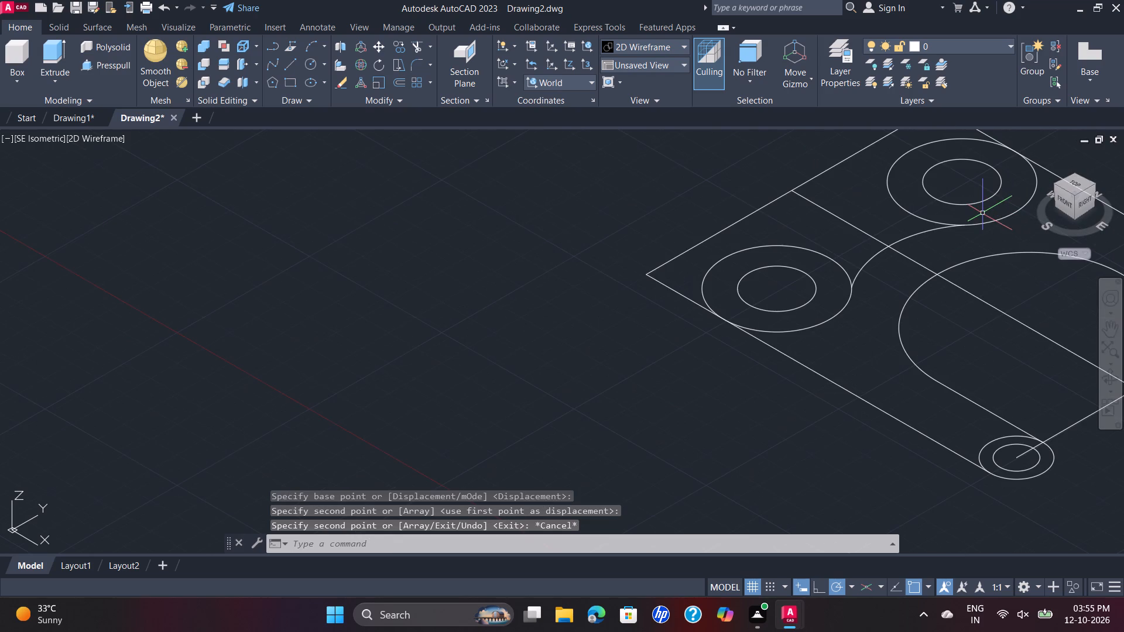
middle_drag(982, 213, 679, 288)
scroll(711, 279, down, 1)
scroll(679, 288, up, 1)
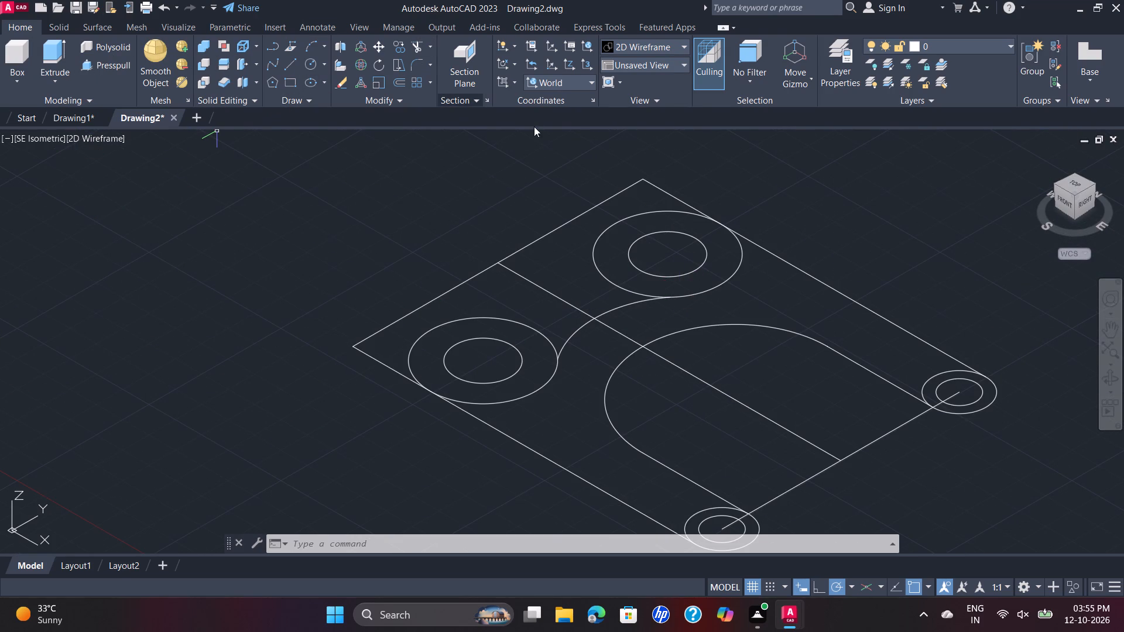
Copy the radius 35 slot arc from its midpoint along the centre line, placing it against the two radius 10.50 circles.
scroll(113, 257, up, 1)
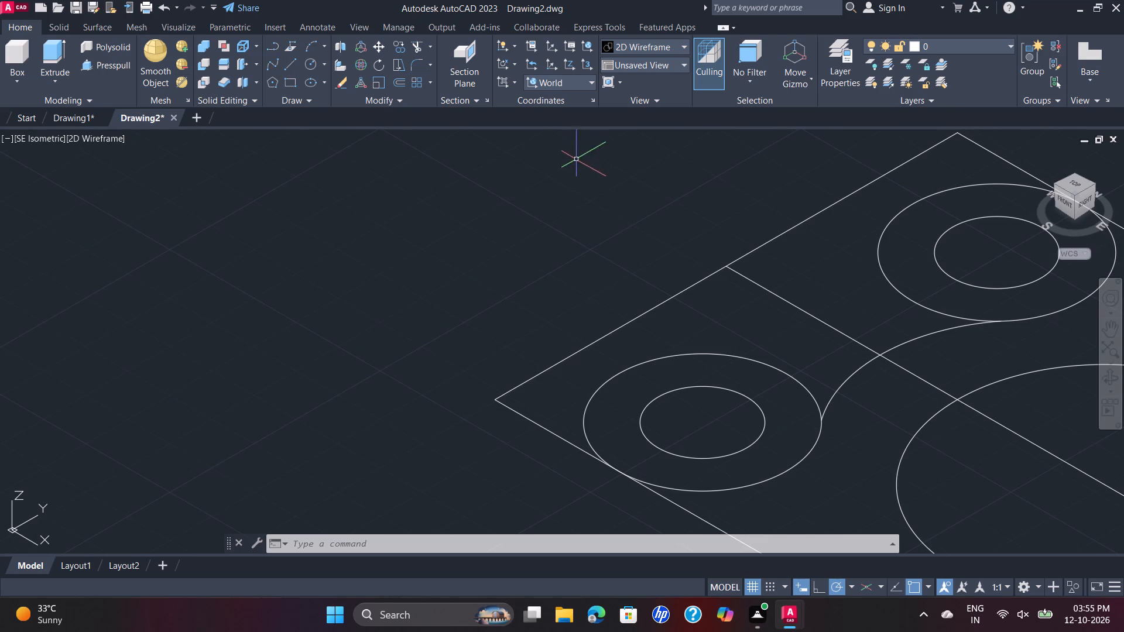
scroll(647, 205, down, 1)
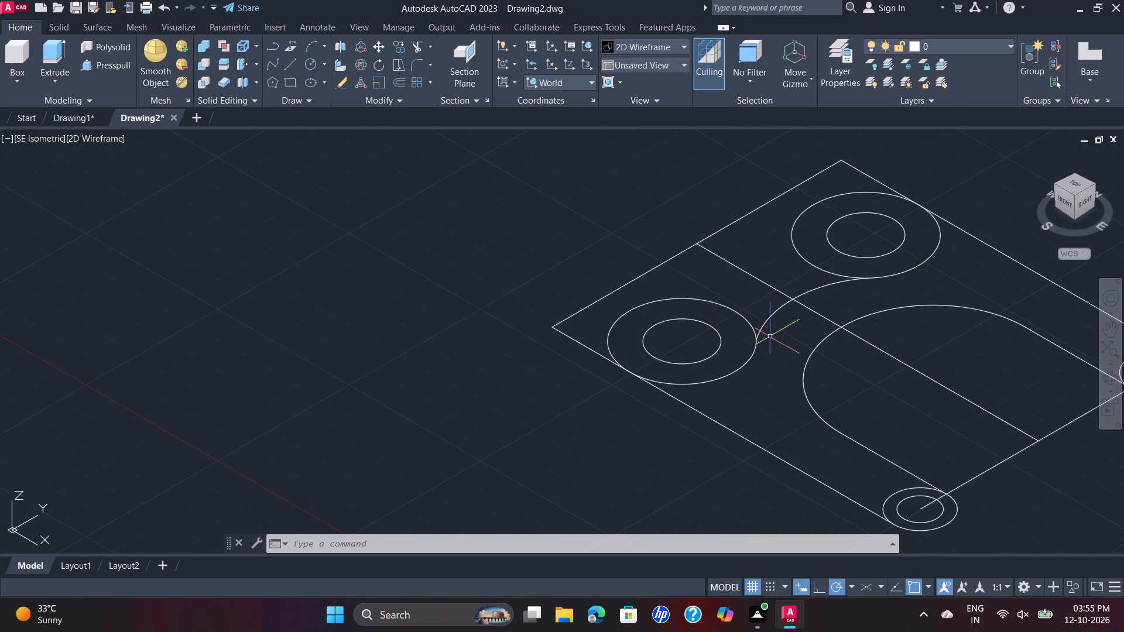
click(875, 310)
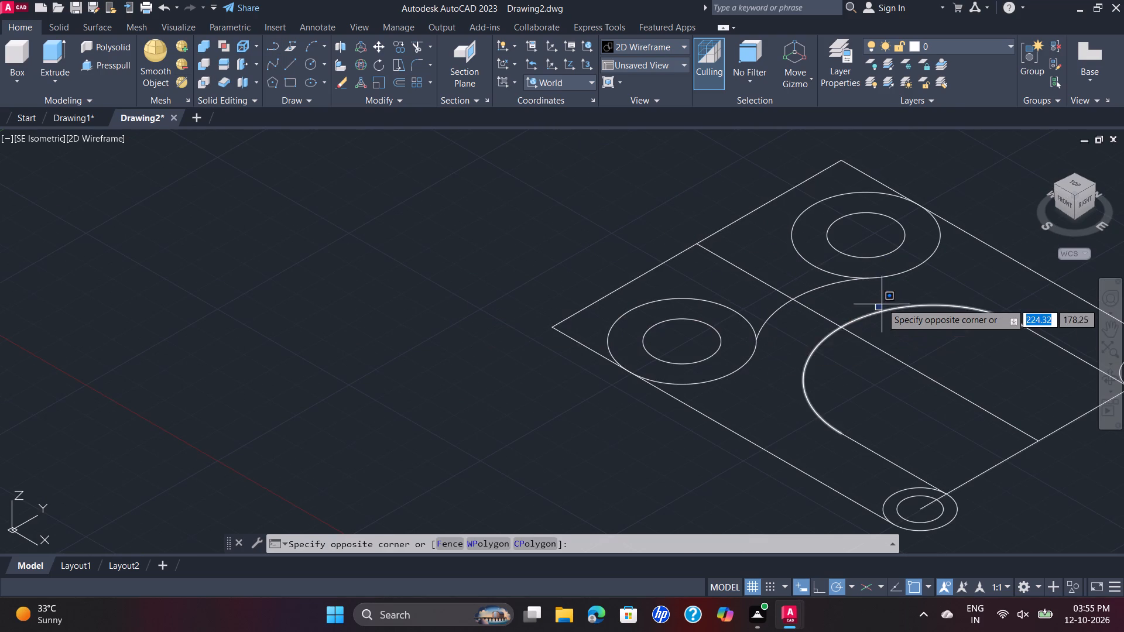
click(891, 312)
click(893, 311)
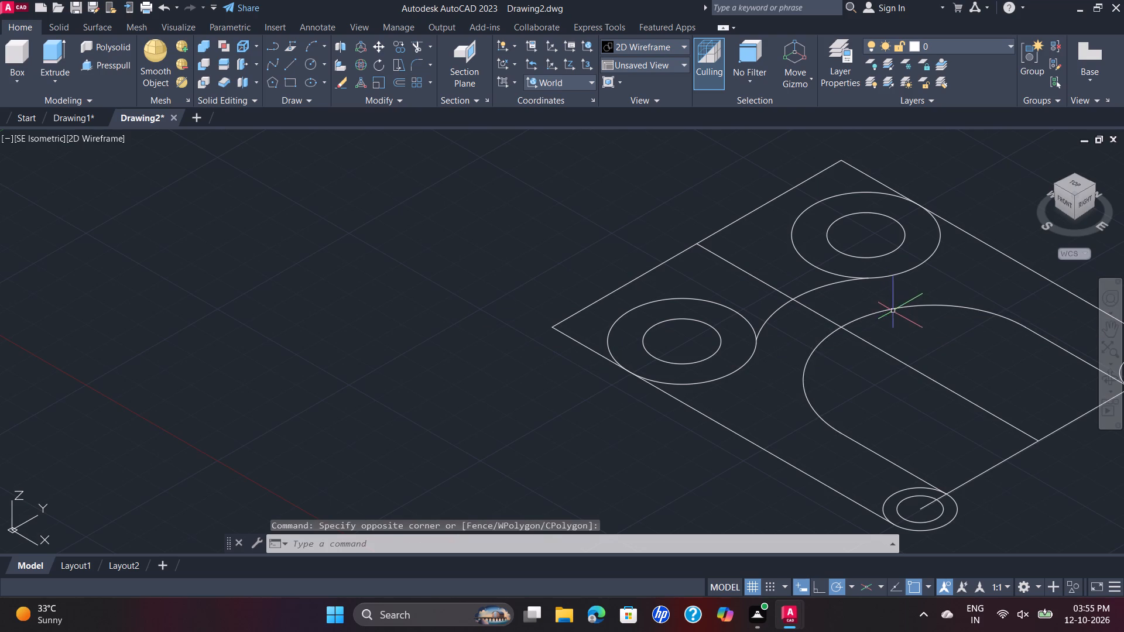
click(403, 49)
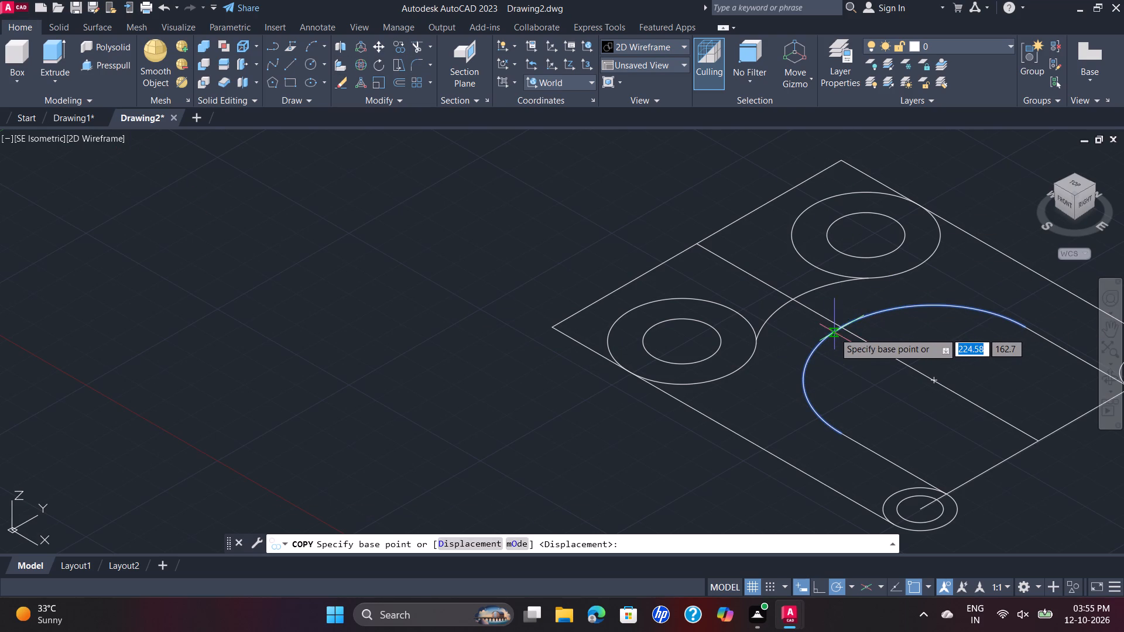
click(841, 329)
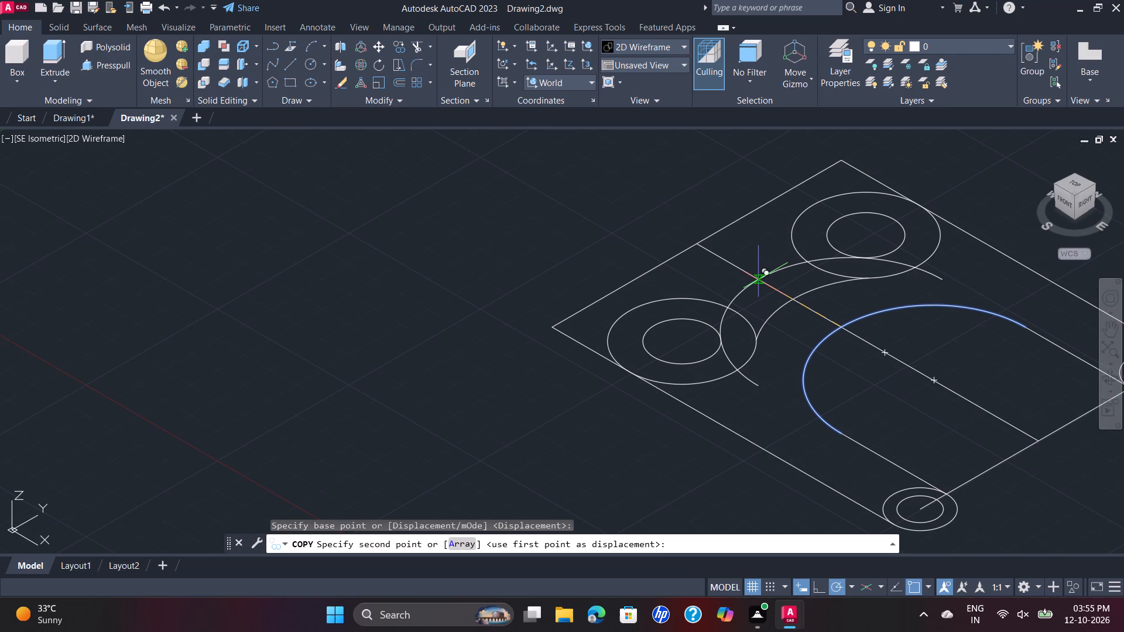
click(758, 280)
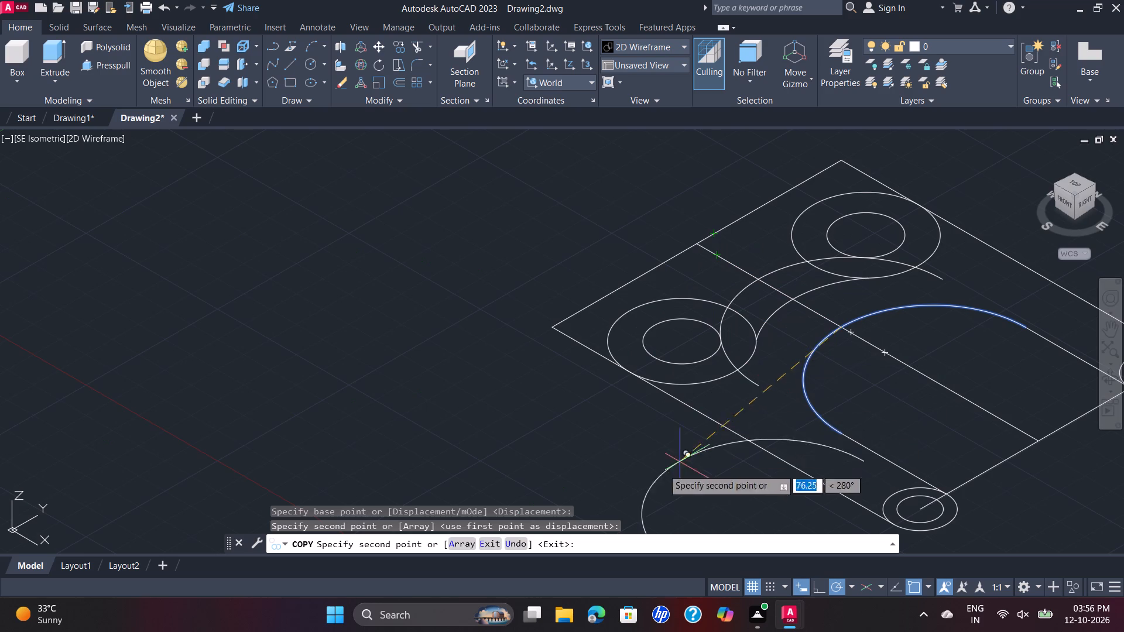
key(Escape)
Examine closely where the newly copied arc meets the upper and lower radius 10.50 circles.
scroll(914, 236, up, 1)
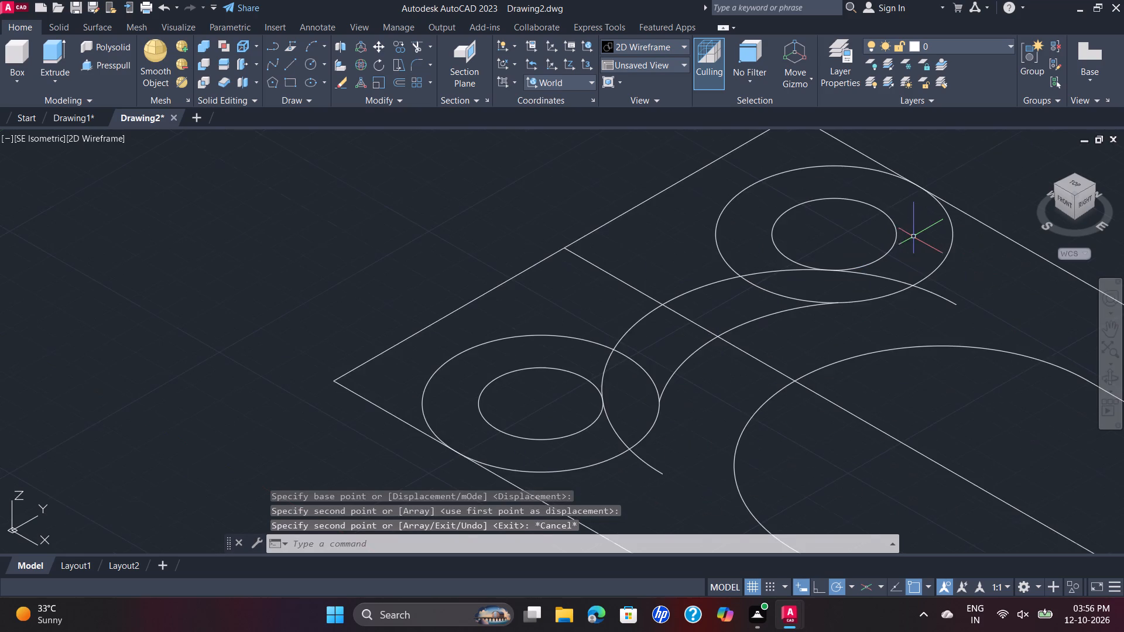
scroll(870, 265, up, 4)
scroll(700, 221, up, 2)
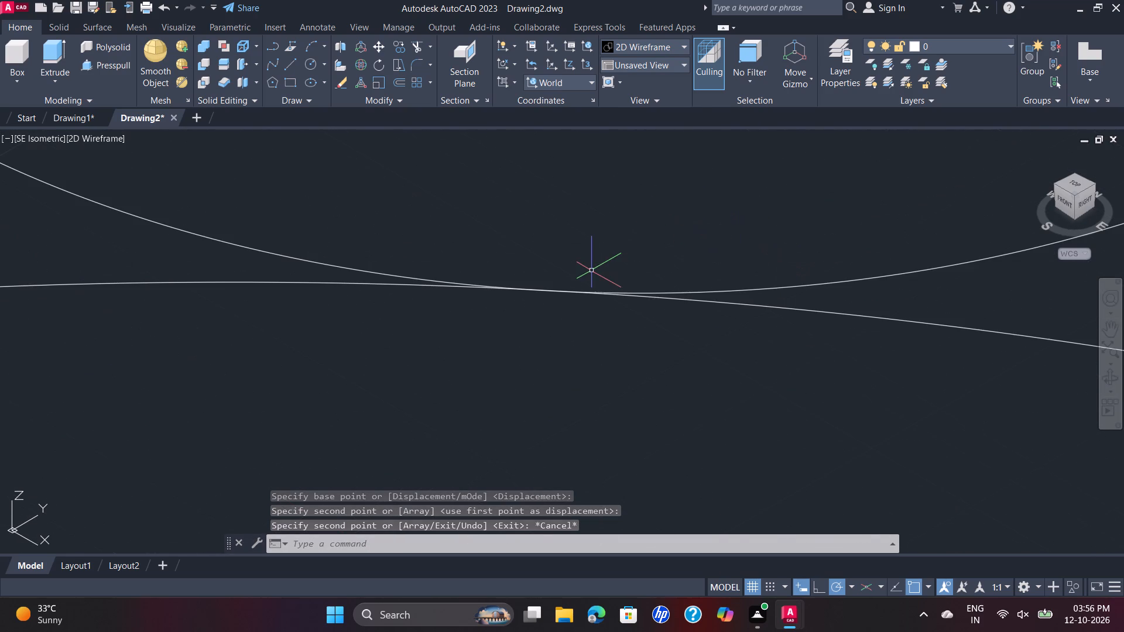
scroll(591, 270, up, 2)
scroll(591, 279, down, 9)
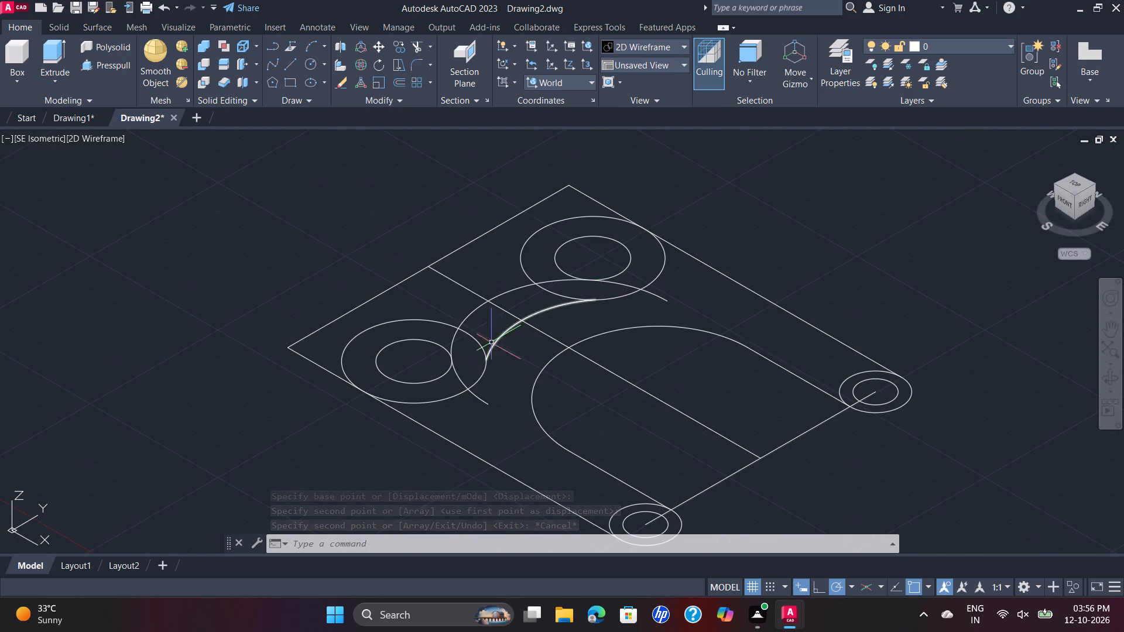
scroll(425, 361, up, 3)
scroll(621, 386, up, 2)
scroll(419, 314, up, 2)
scroll(295, 291, up, 2)
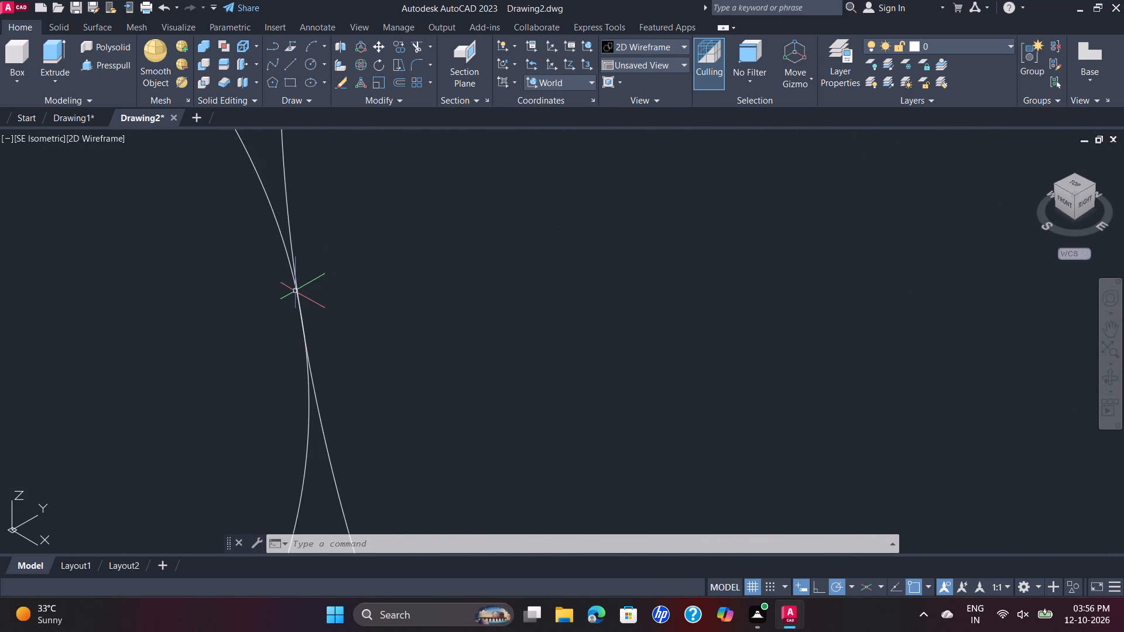
scroll(297, 291, down, 7)
scroll(407, 245, down, 2)
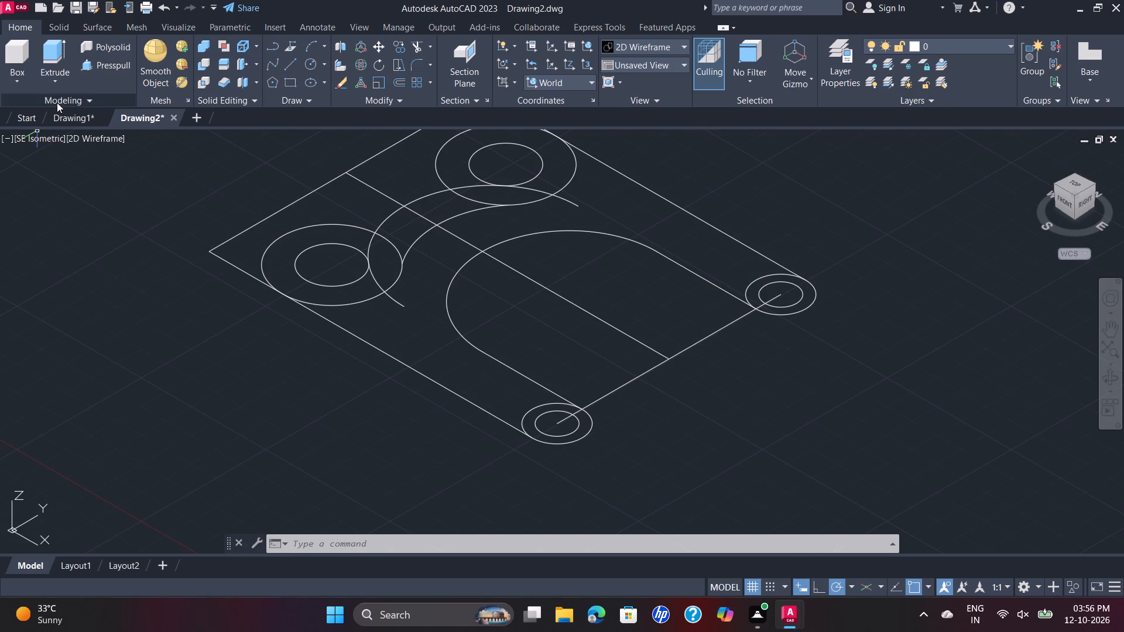
Trim both ends of the newly copied arc back to where it touches the two radius 10.50 circles.
click(417, 49)
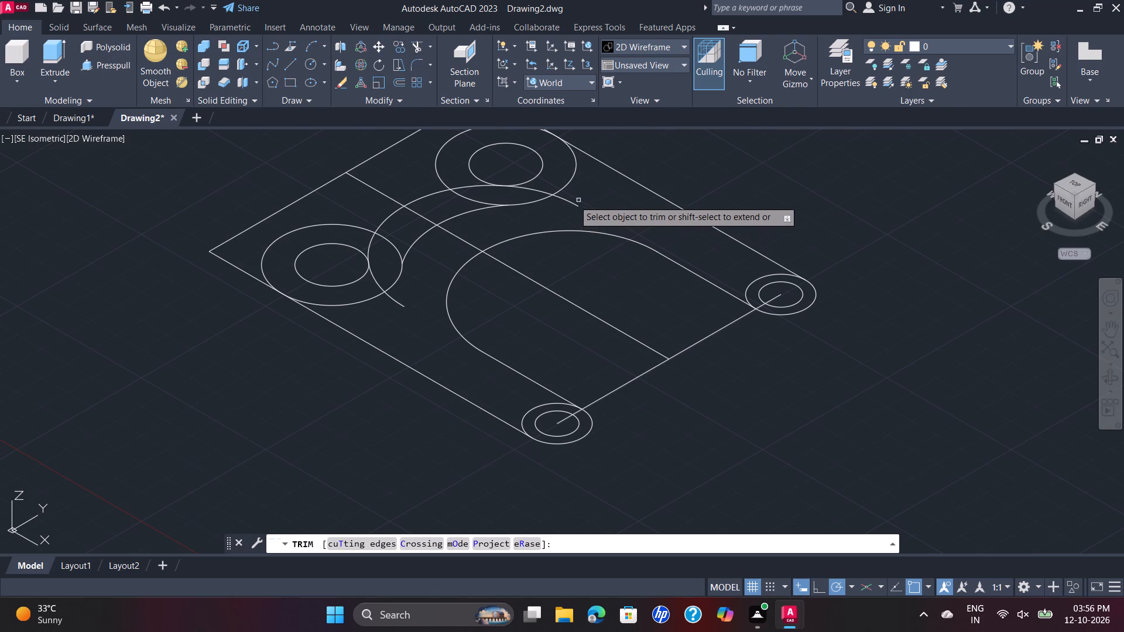
click(567, 201)
click(544, 192)
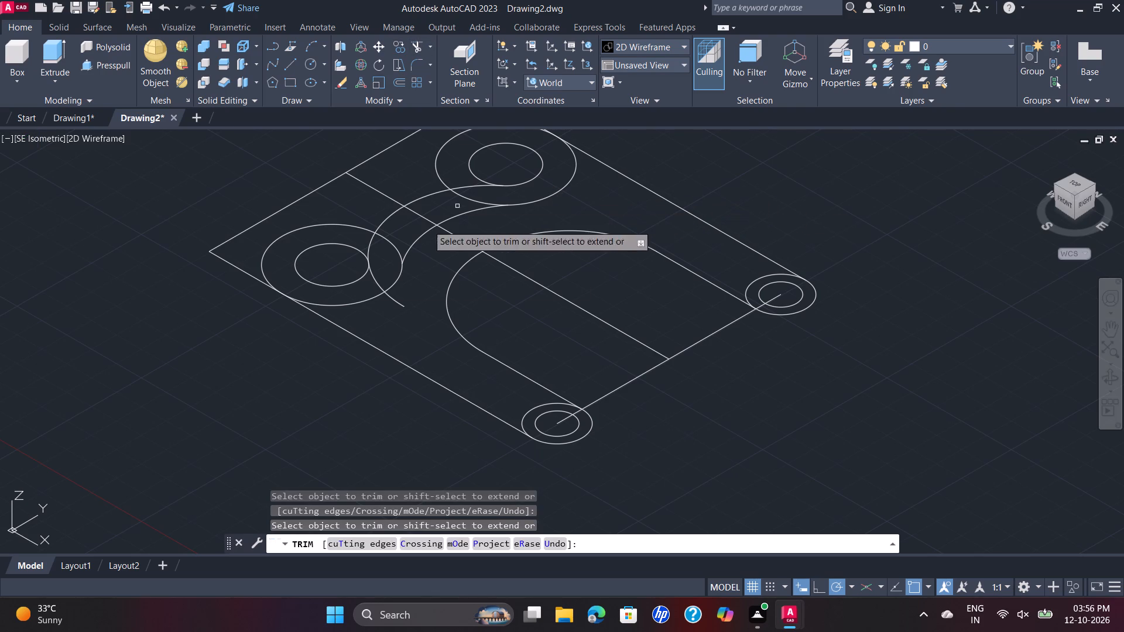
click(396, 297)
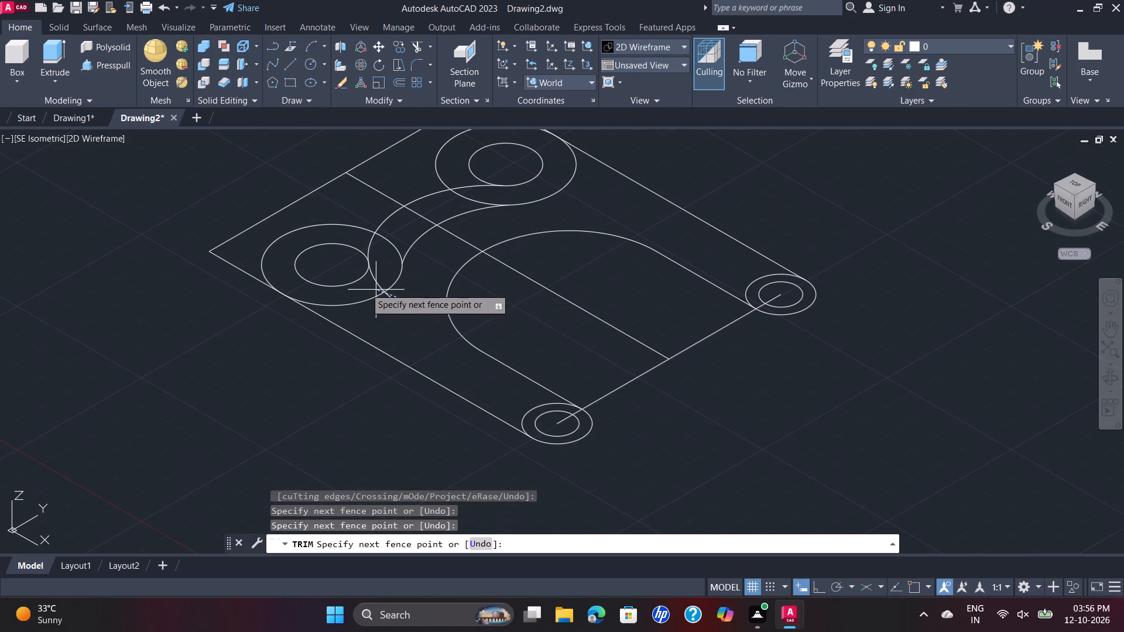
click(398, 311)
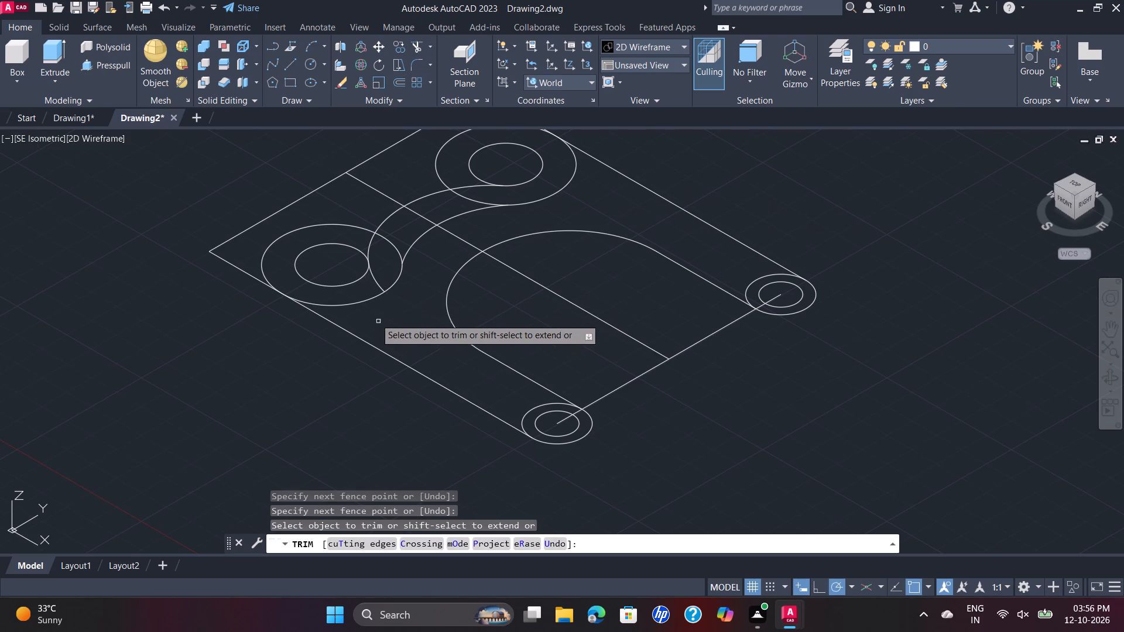
click(378, 285)
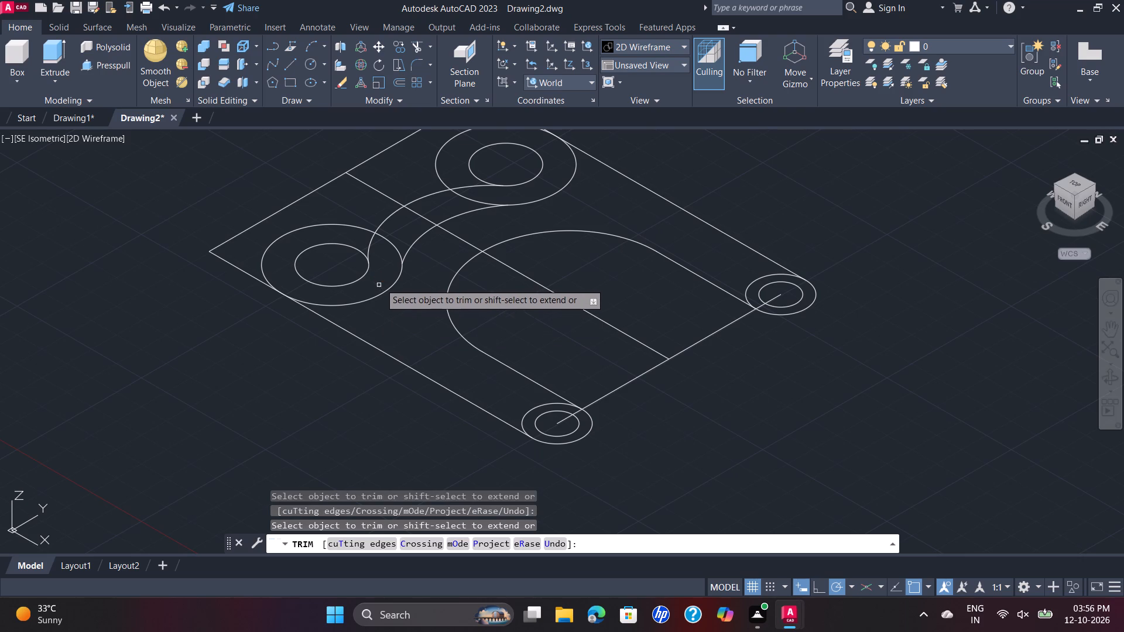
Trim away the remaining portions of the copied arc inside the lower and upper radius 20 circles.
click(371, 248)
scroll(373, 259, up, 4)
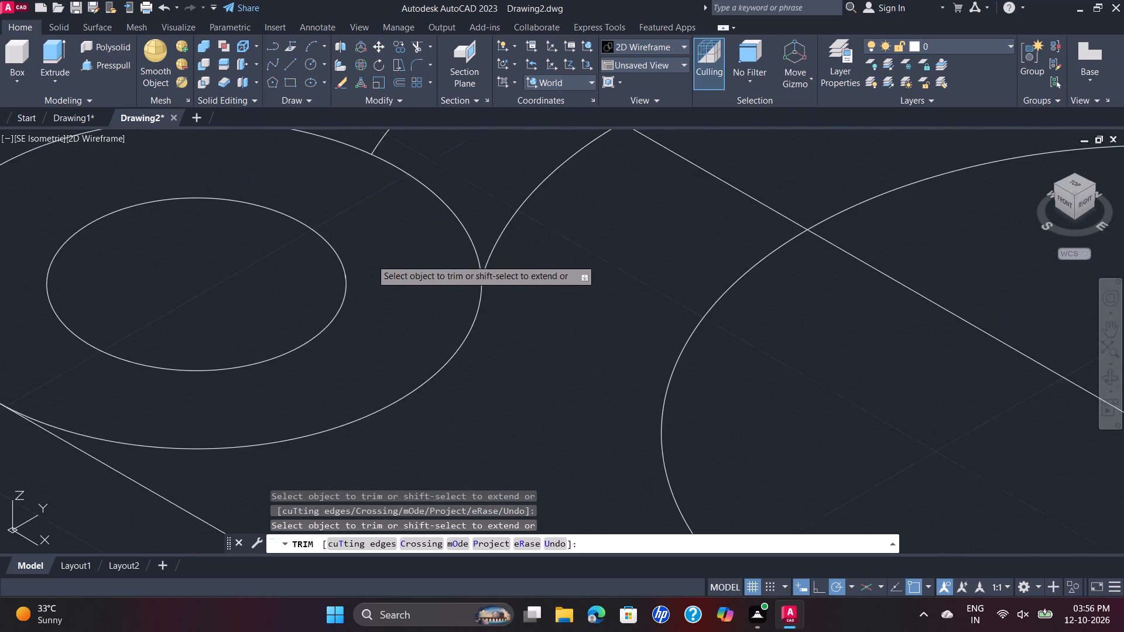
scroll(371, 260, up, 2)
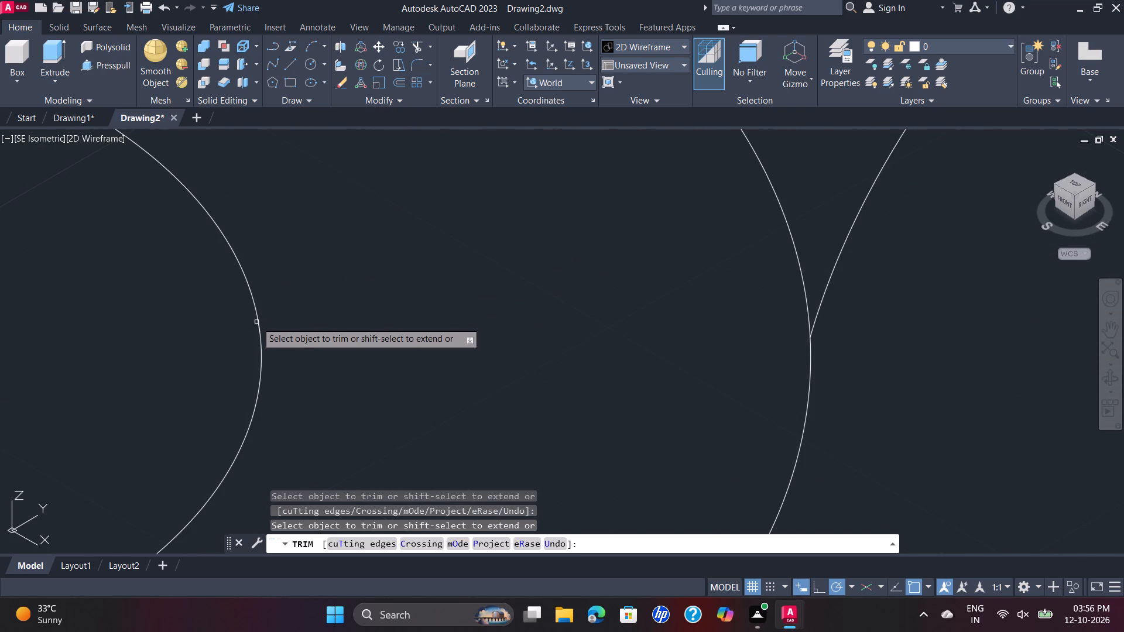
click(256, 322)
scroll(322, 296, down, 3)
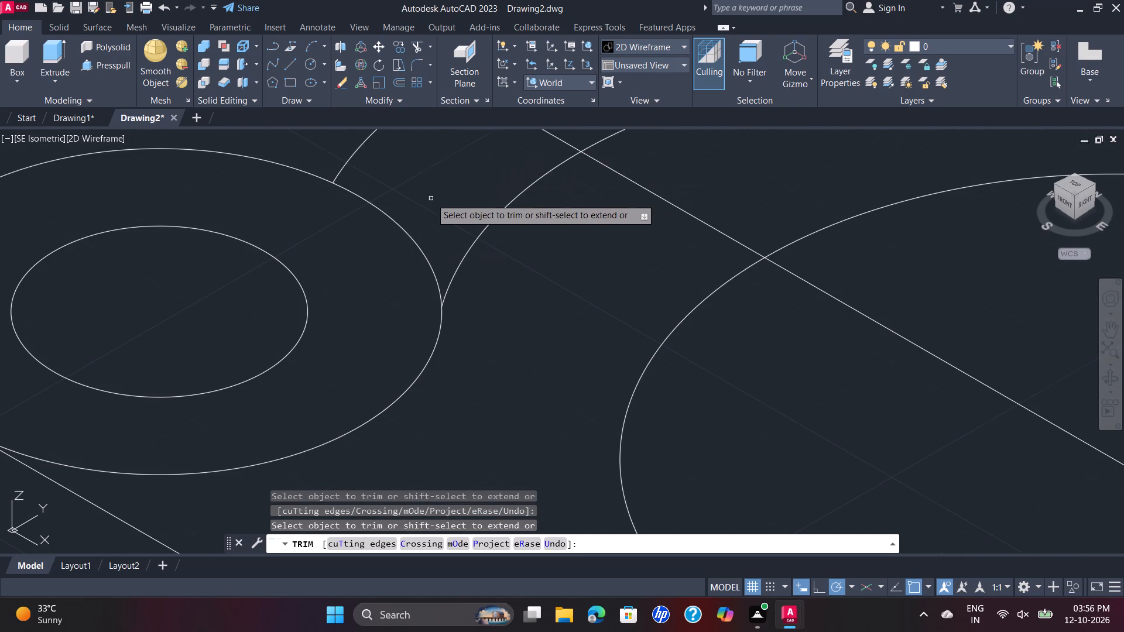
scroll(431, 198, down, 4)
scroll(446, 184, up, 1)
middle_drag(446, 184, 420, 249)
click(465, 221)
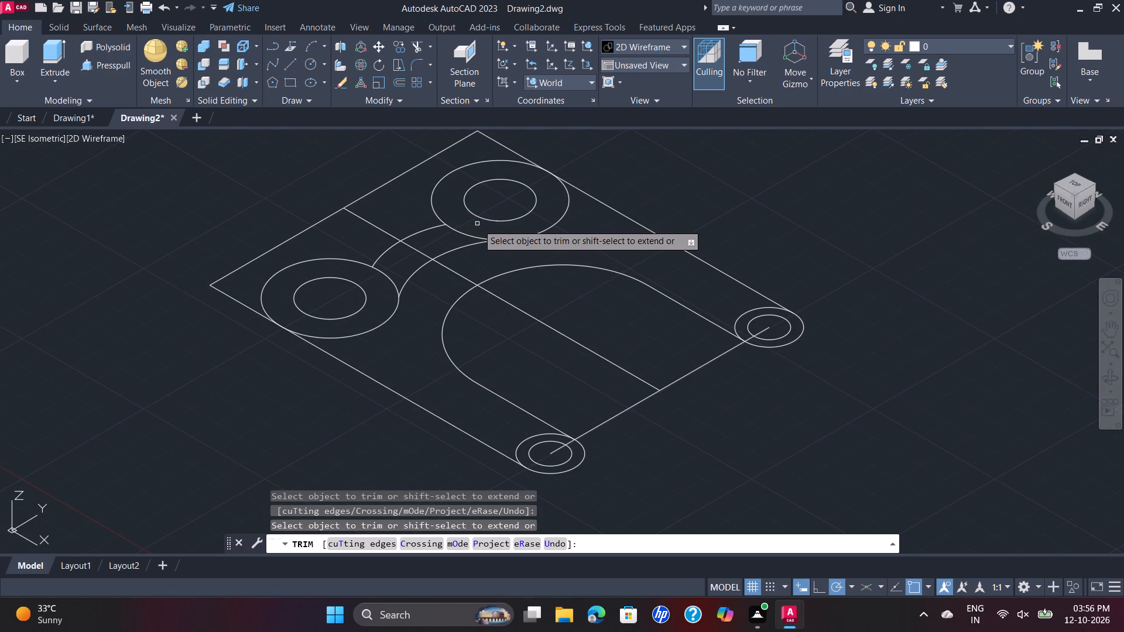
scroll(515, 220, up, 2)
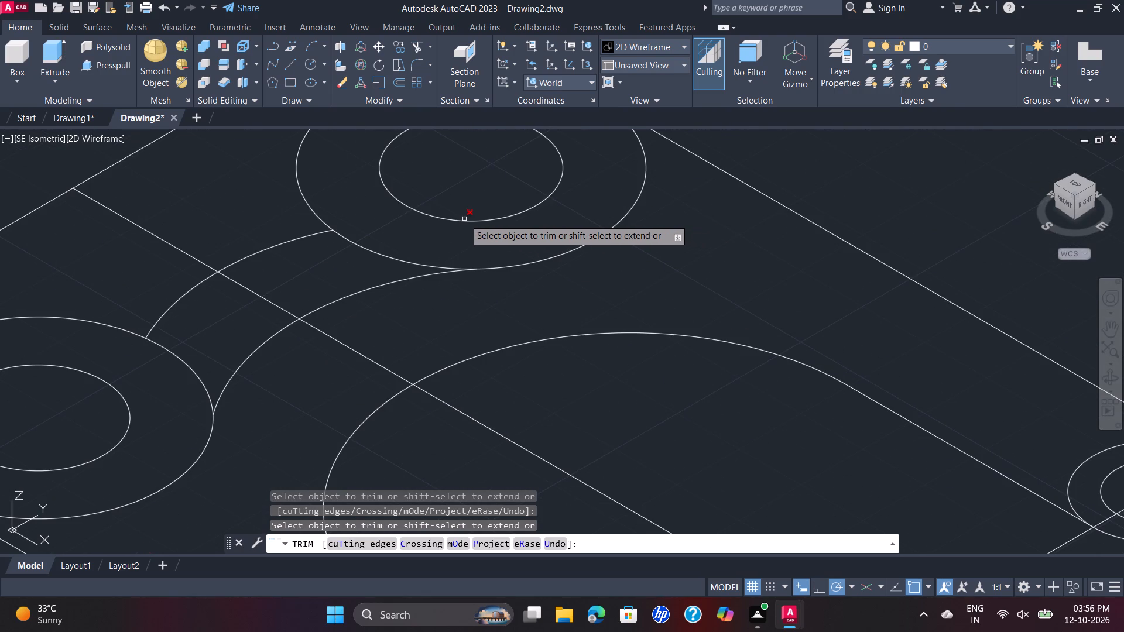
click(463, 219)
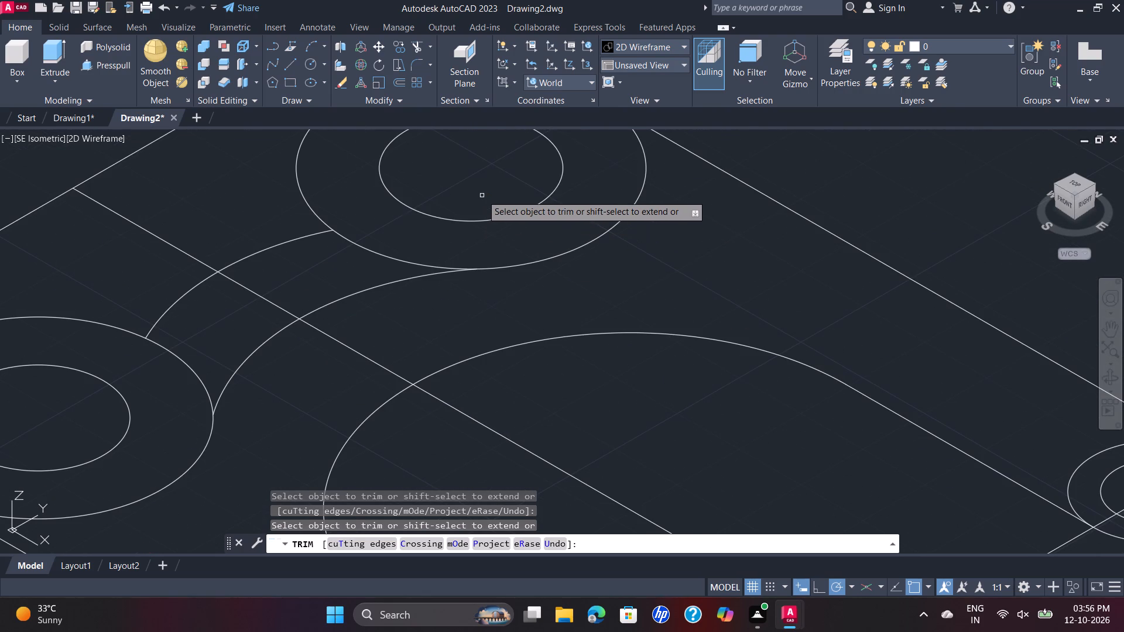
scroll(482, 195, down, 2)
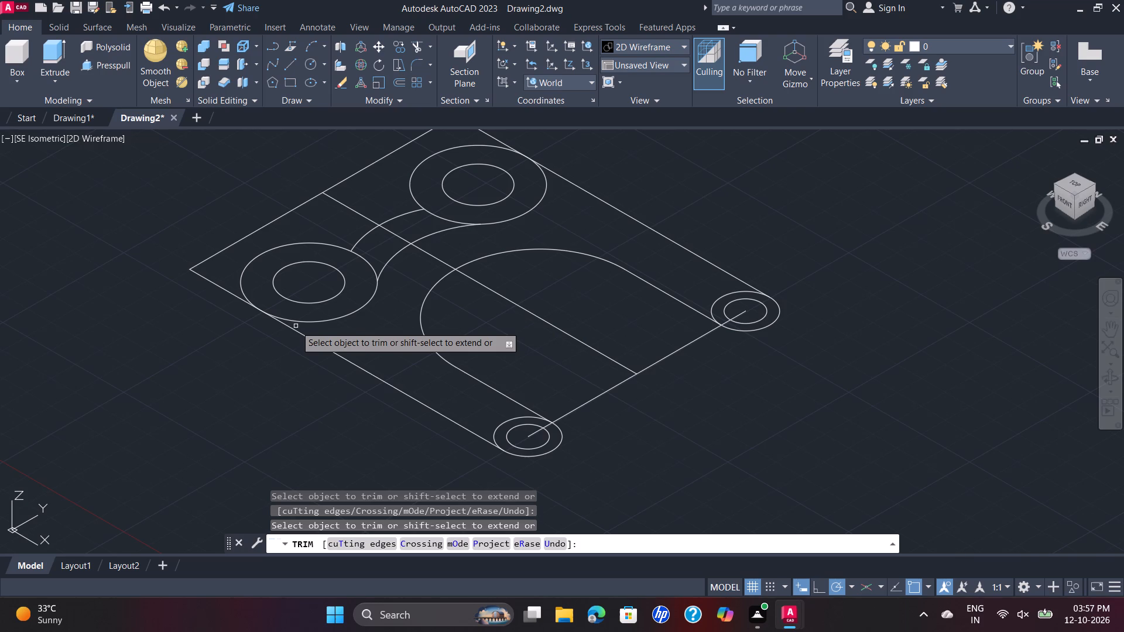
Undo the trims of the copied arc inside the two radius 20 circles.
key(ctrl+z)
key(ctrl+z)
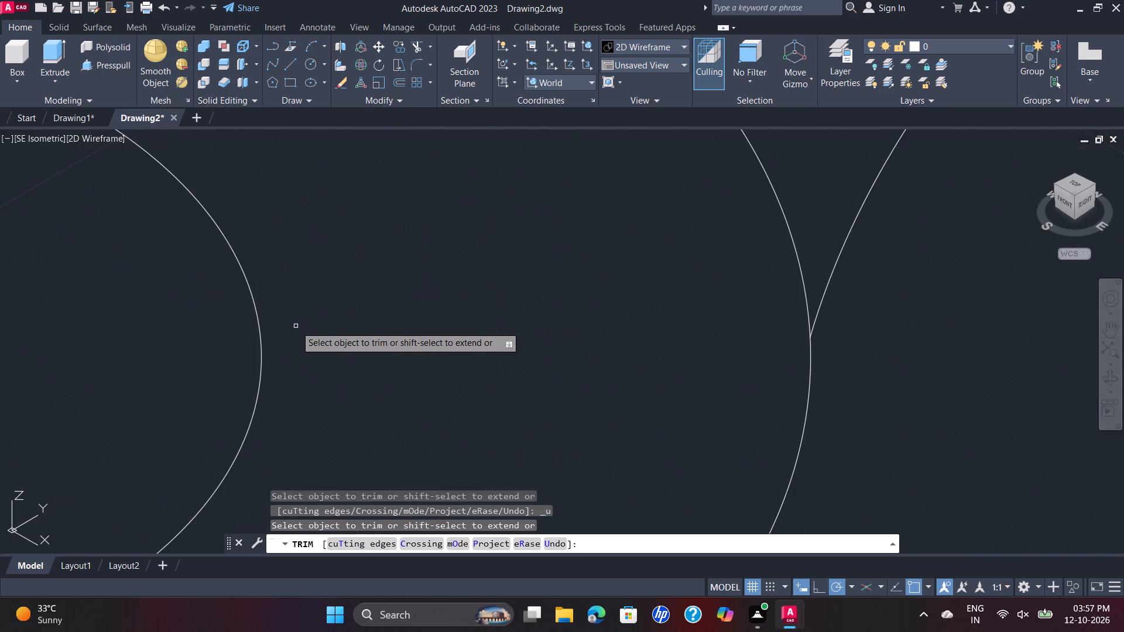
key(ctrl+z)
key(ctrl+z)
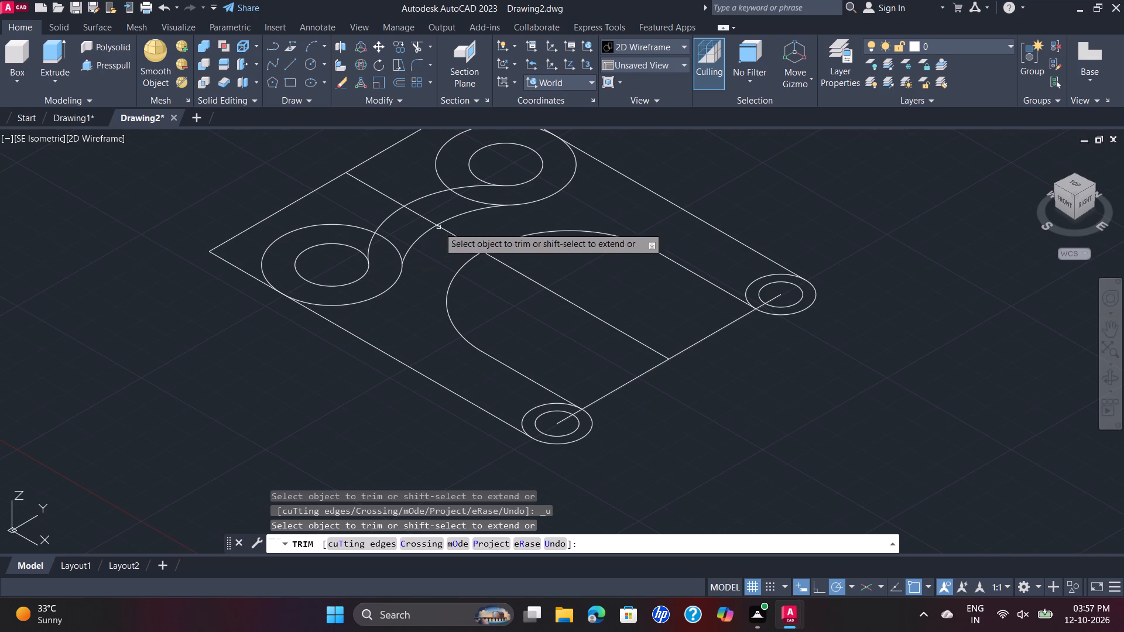
Trim the portion of each radius 20 circle lying between the two connecting arcs.
click(469, 201)
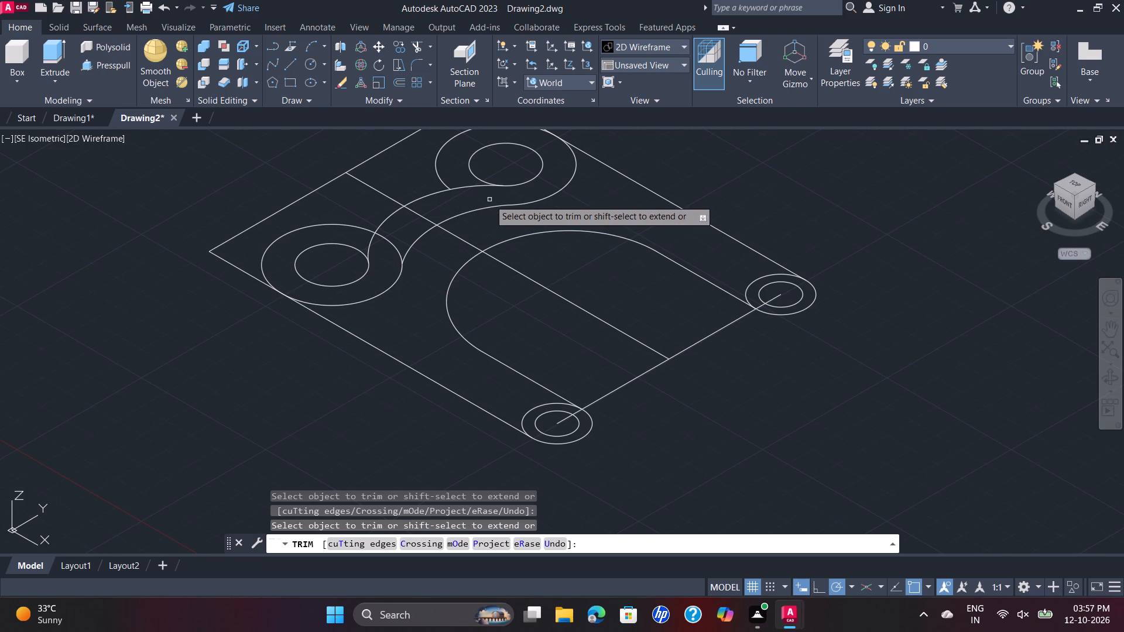
key(ctrl+z)
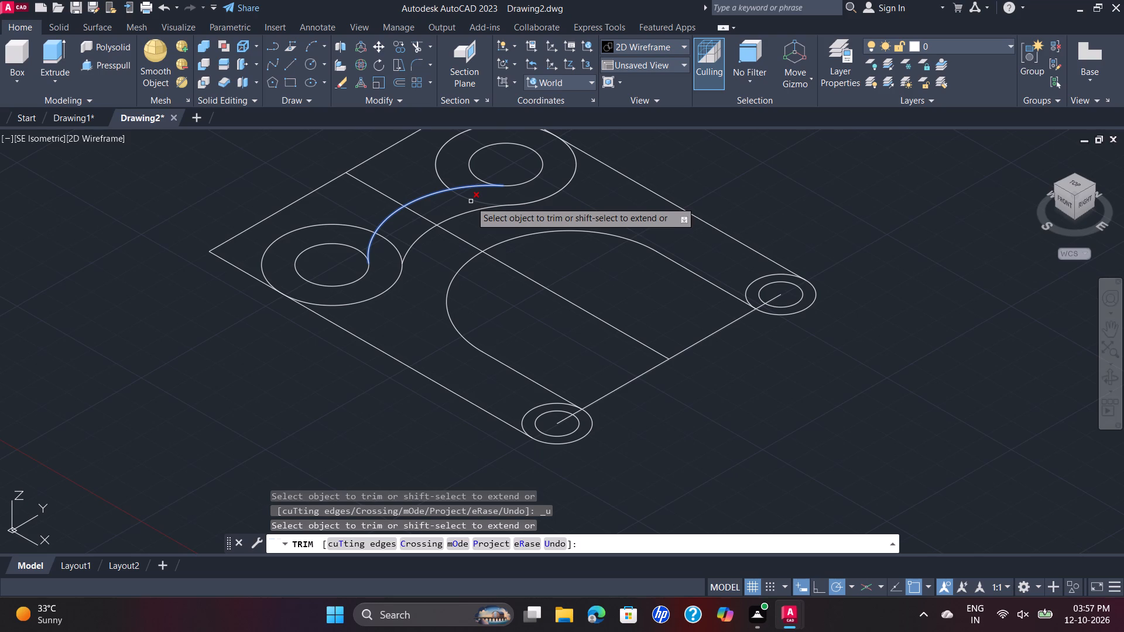
click(471, 201)
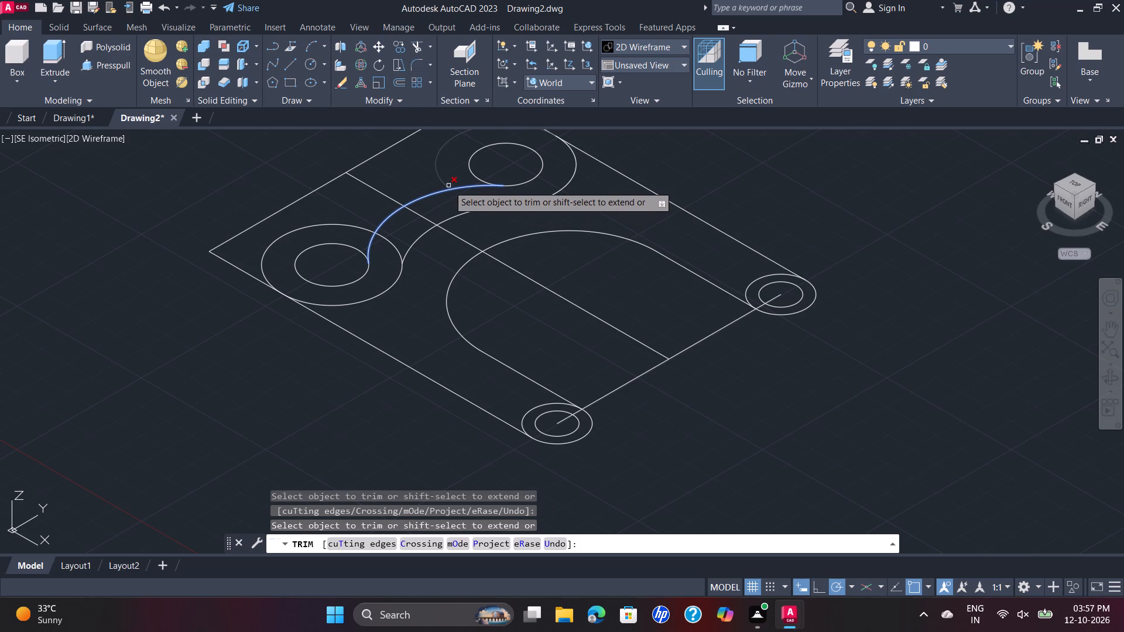
click(393, 246)
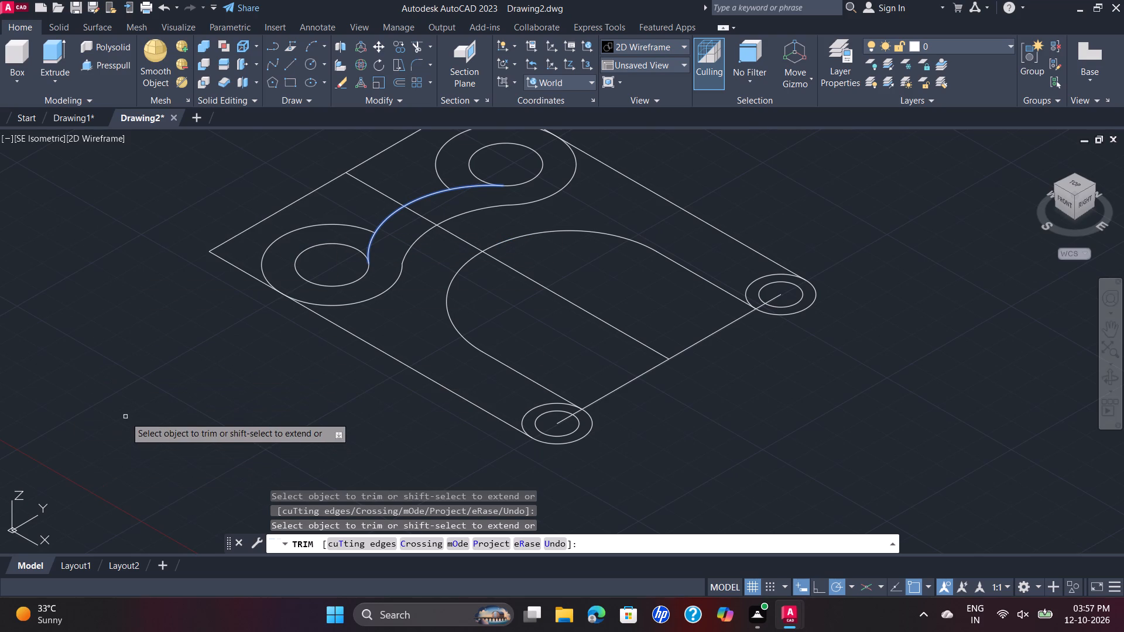
key(Escape)
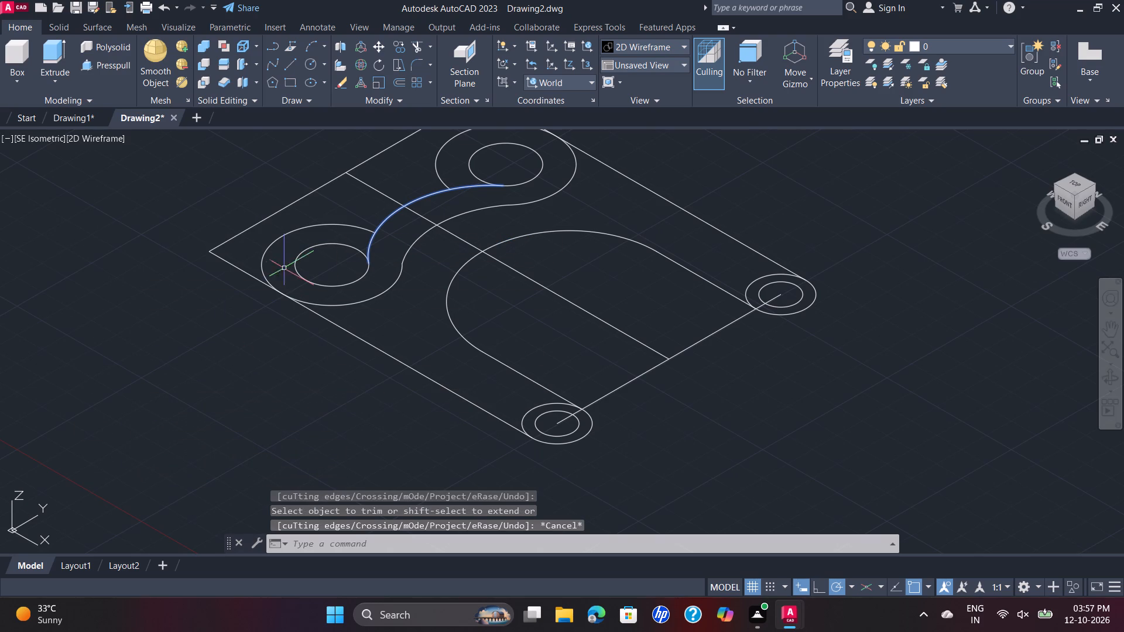
scroll(598, 218, down, 1)
middle_drag(598, 218, 603, 281)
scroll(603, 281, up, 1)
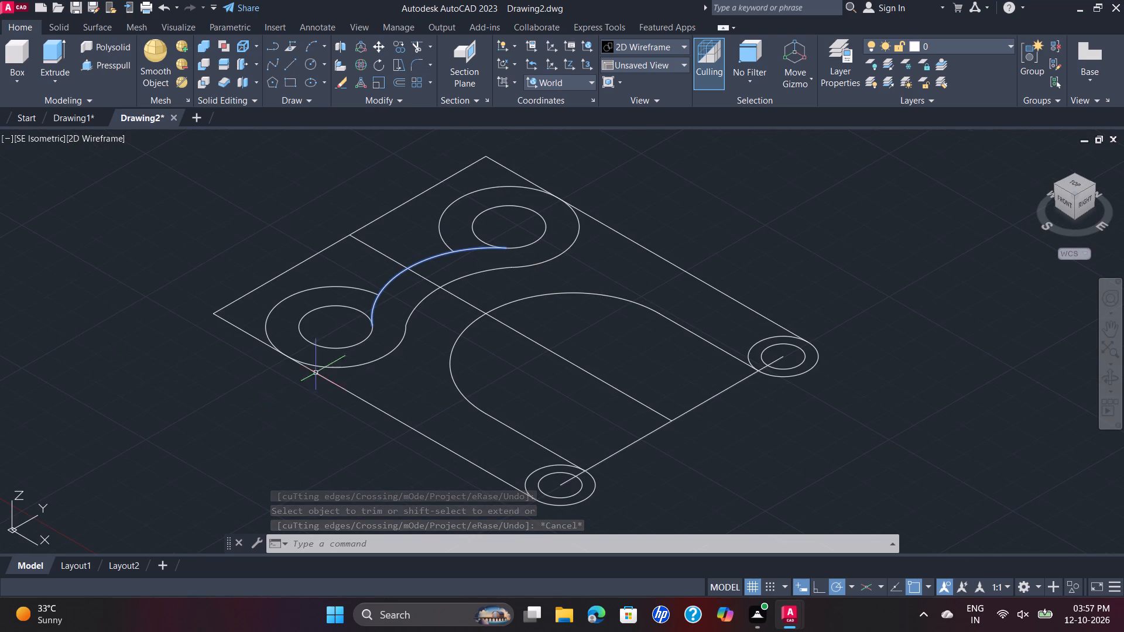
key(Escape)
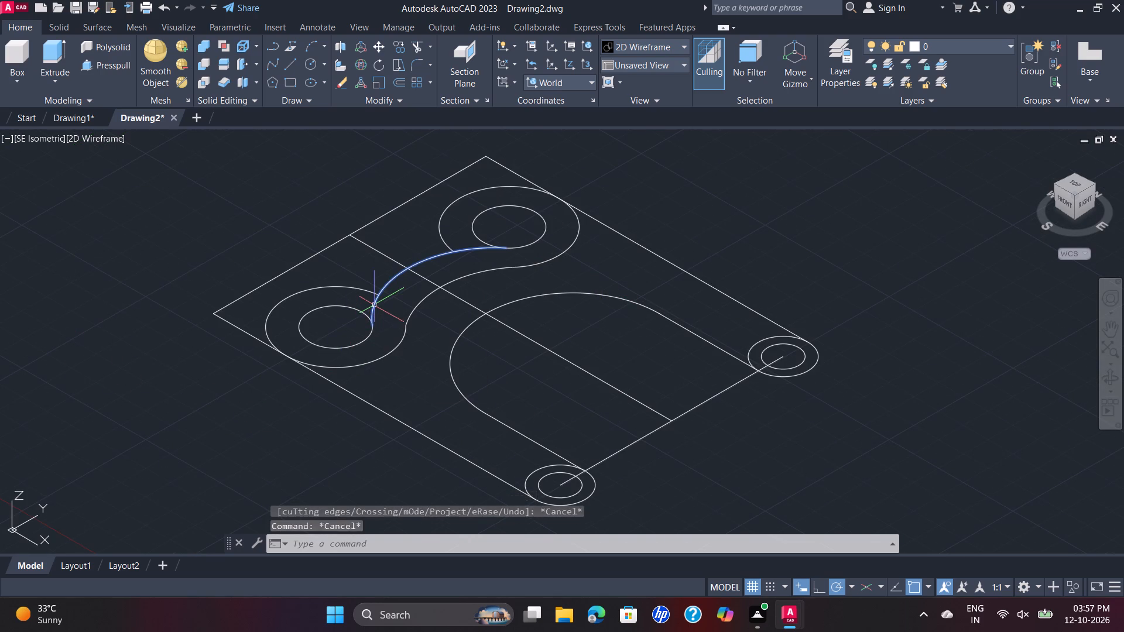
click(374, 305)
key(Escape)
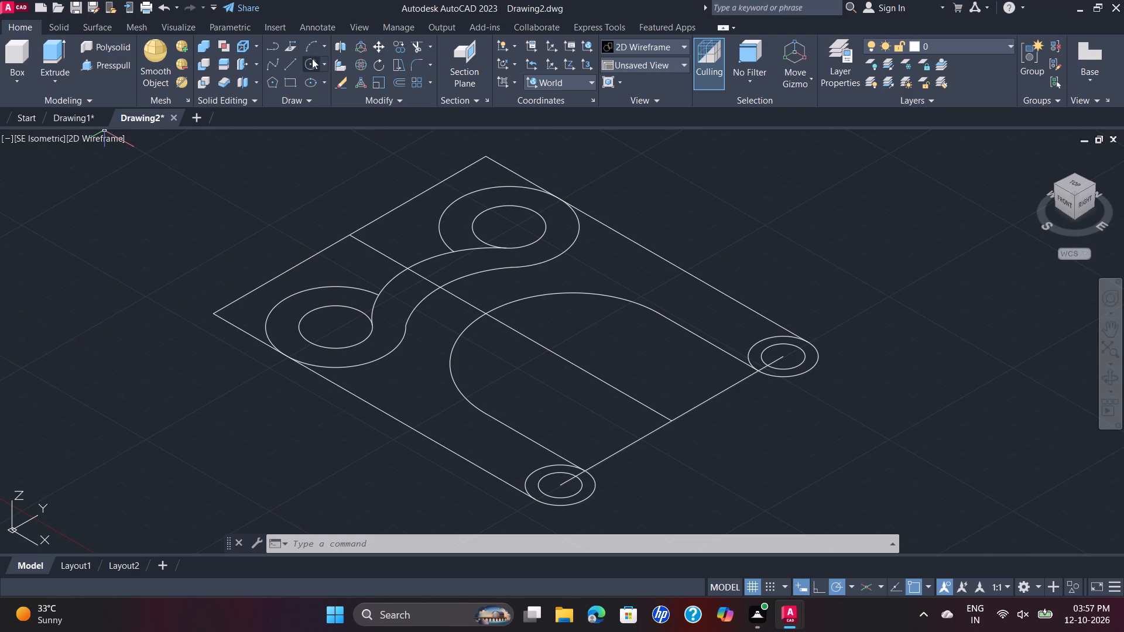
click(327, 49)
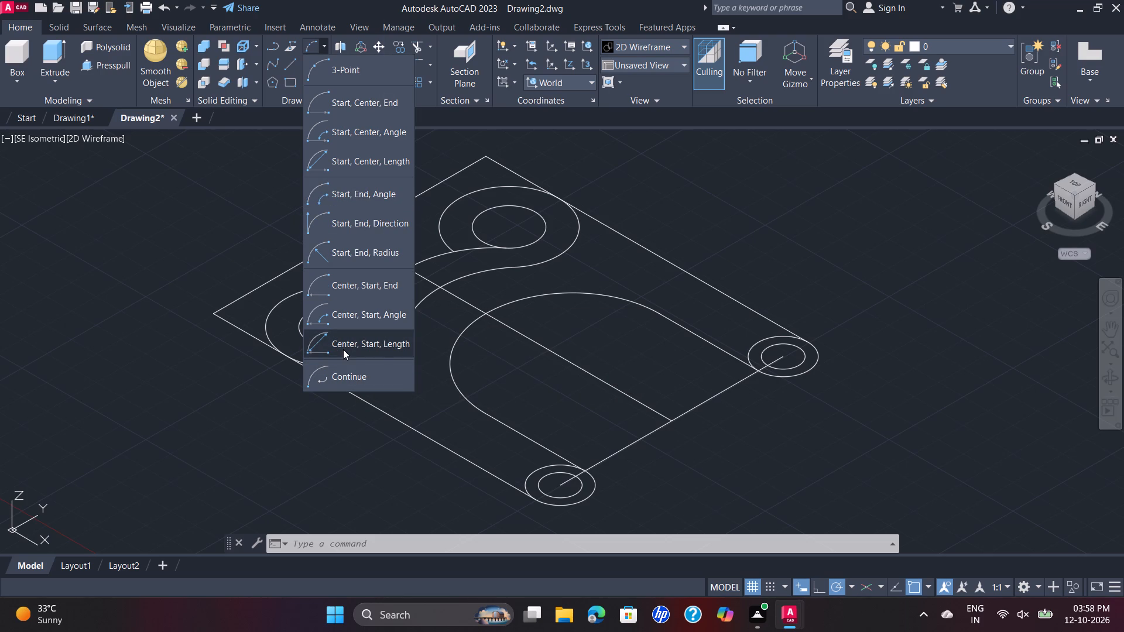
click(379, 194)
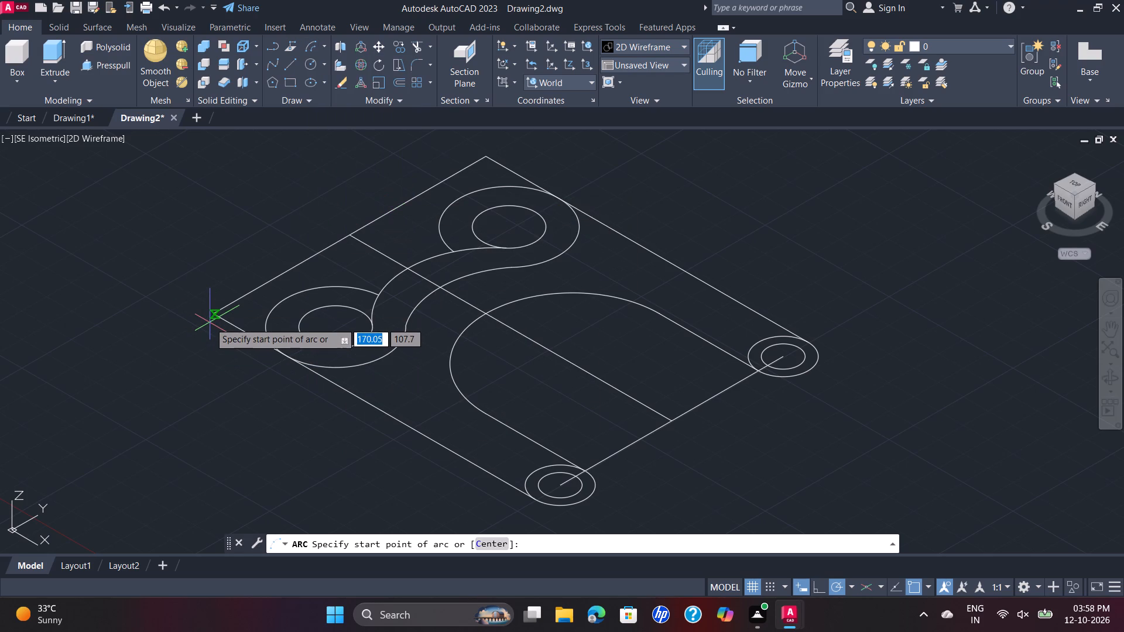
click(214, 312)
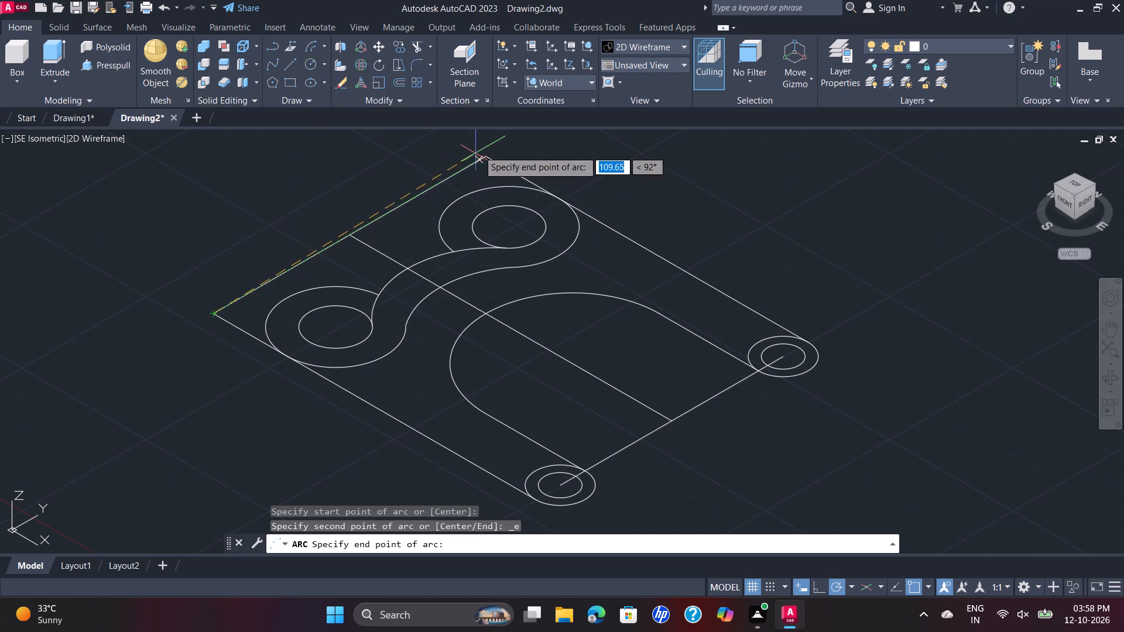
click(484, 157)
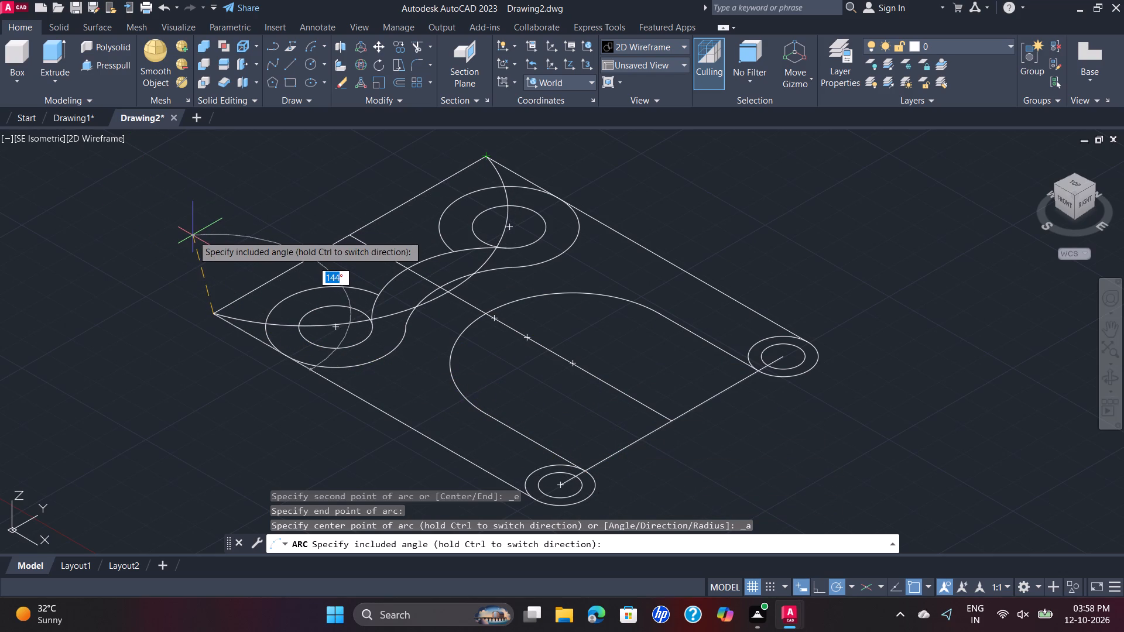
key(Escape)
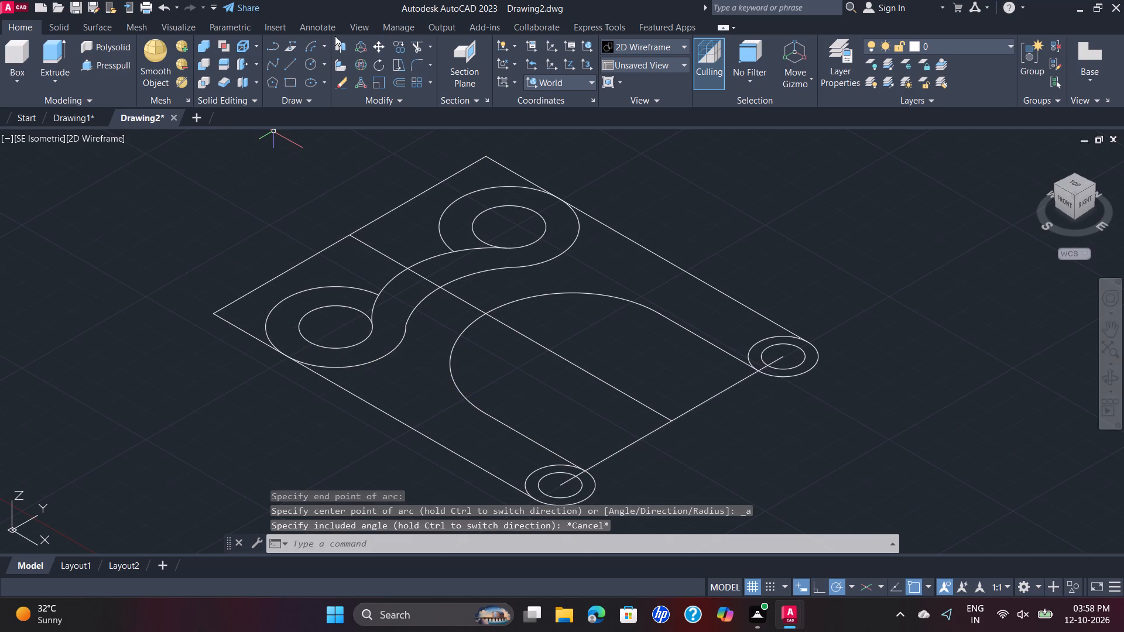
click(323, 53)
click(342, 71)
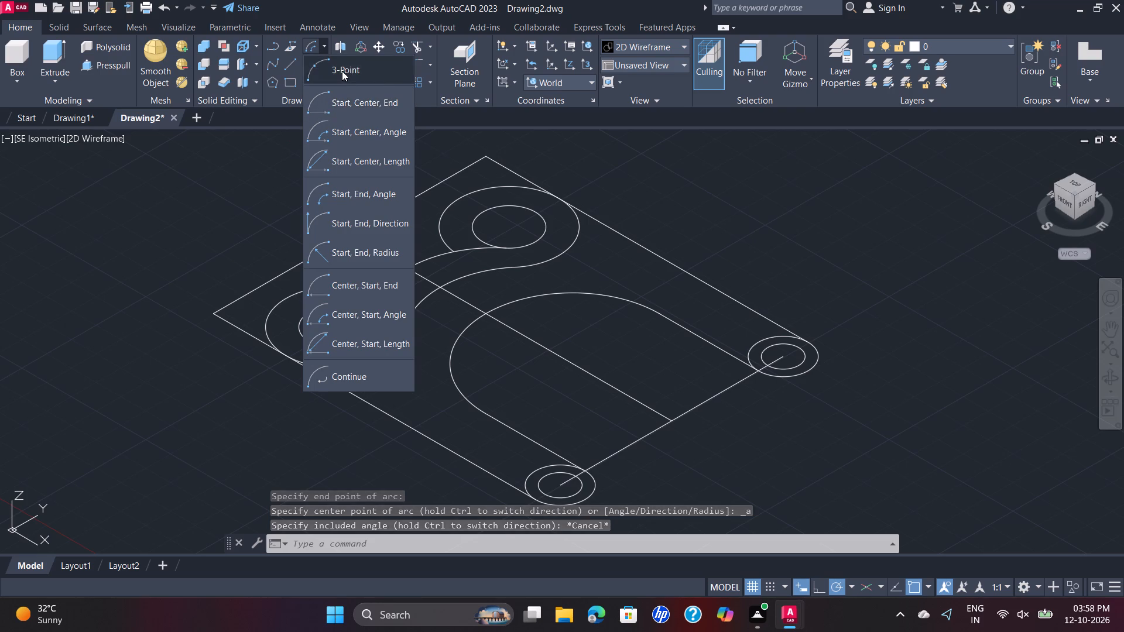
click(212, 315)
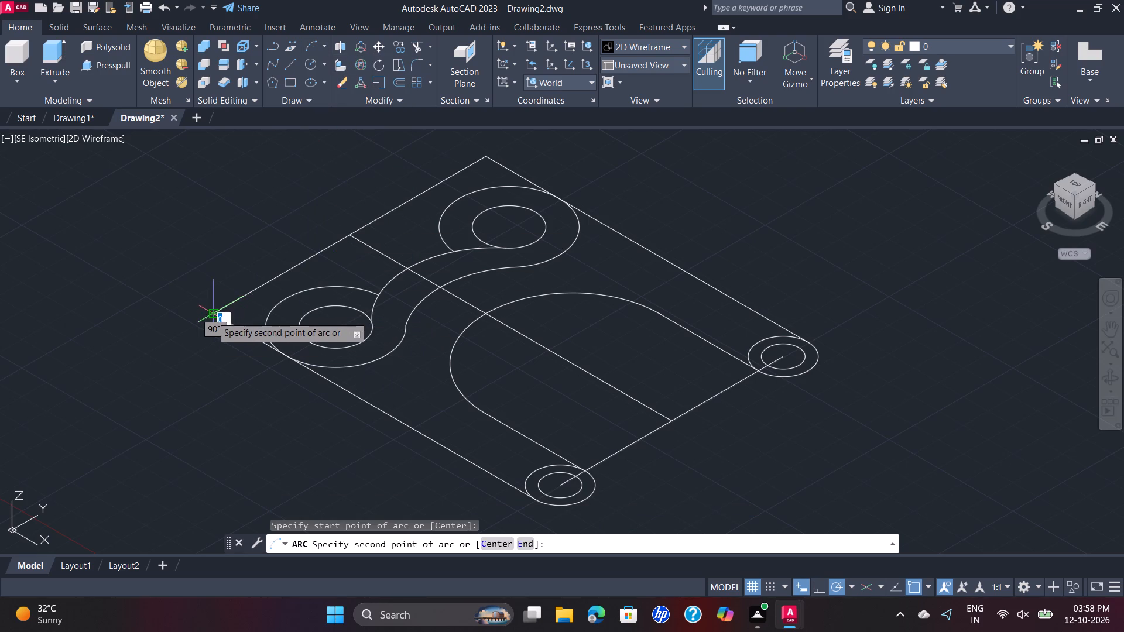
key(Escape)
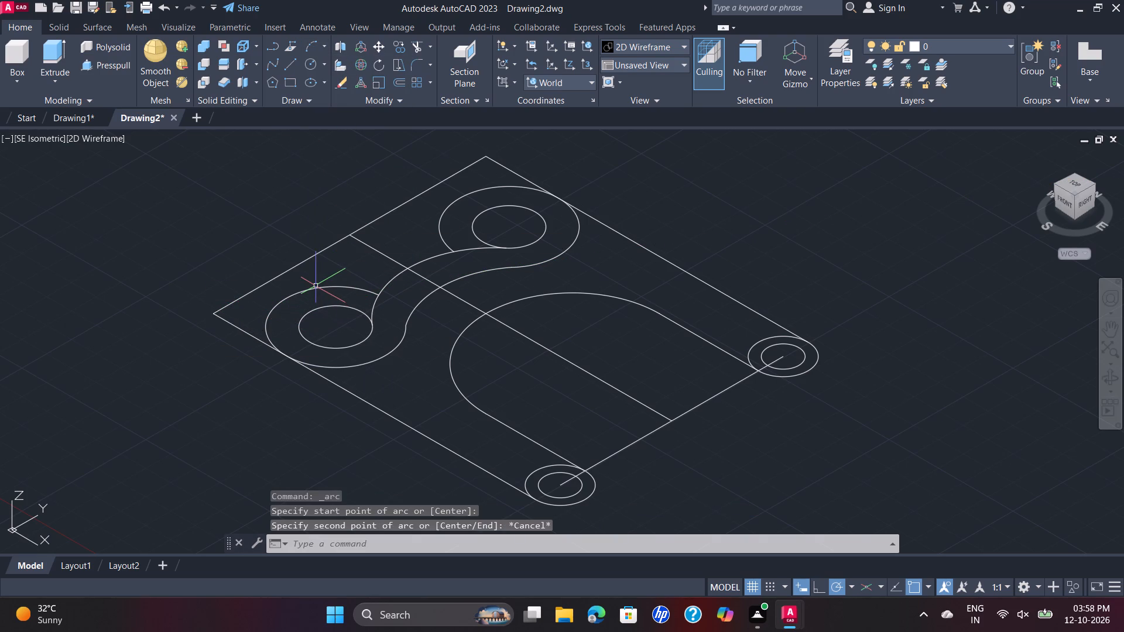
Draw a three-point arc from the lower radius 20 circle's outer side through the upper radius 20 circle's outer side, ending outside the outline.
key(space)
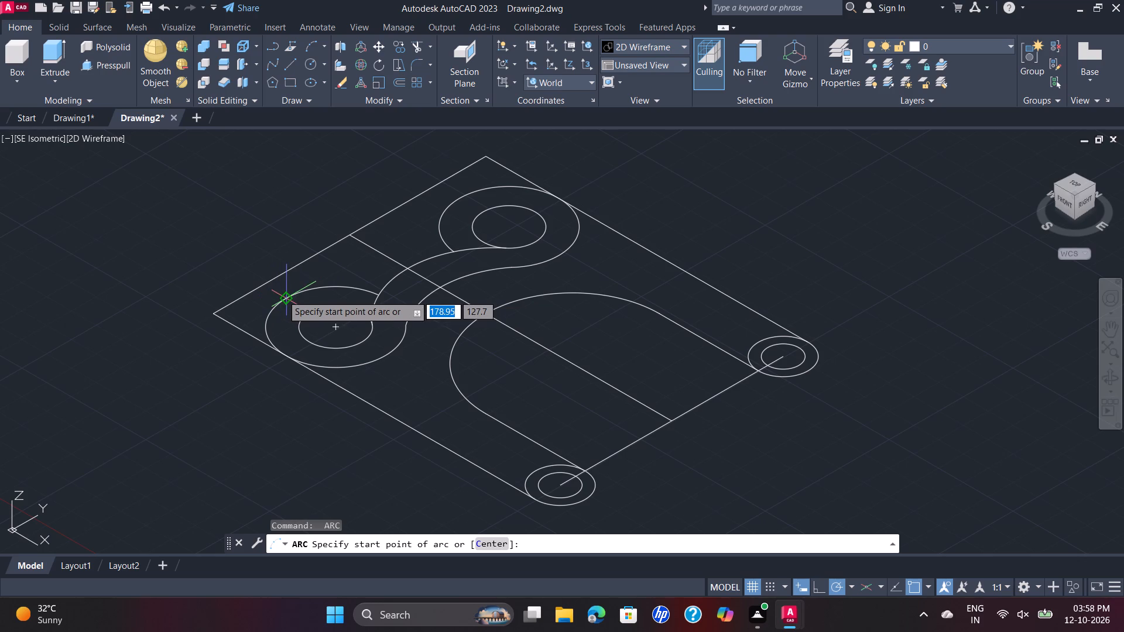
click(282, 295)
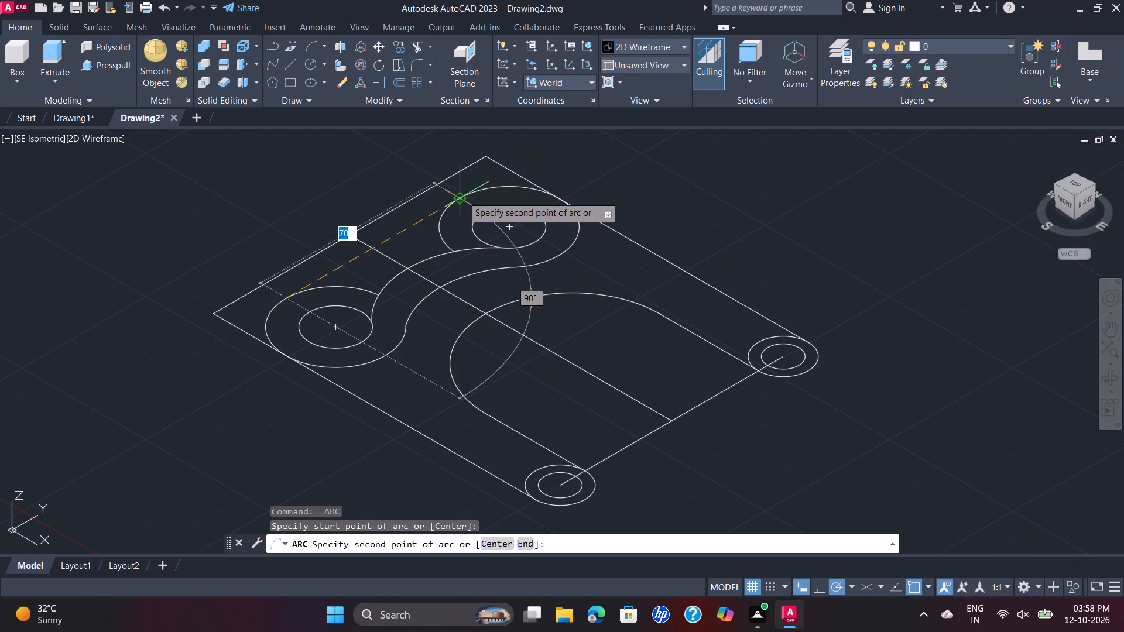
click(462, 200)
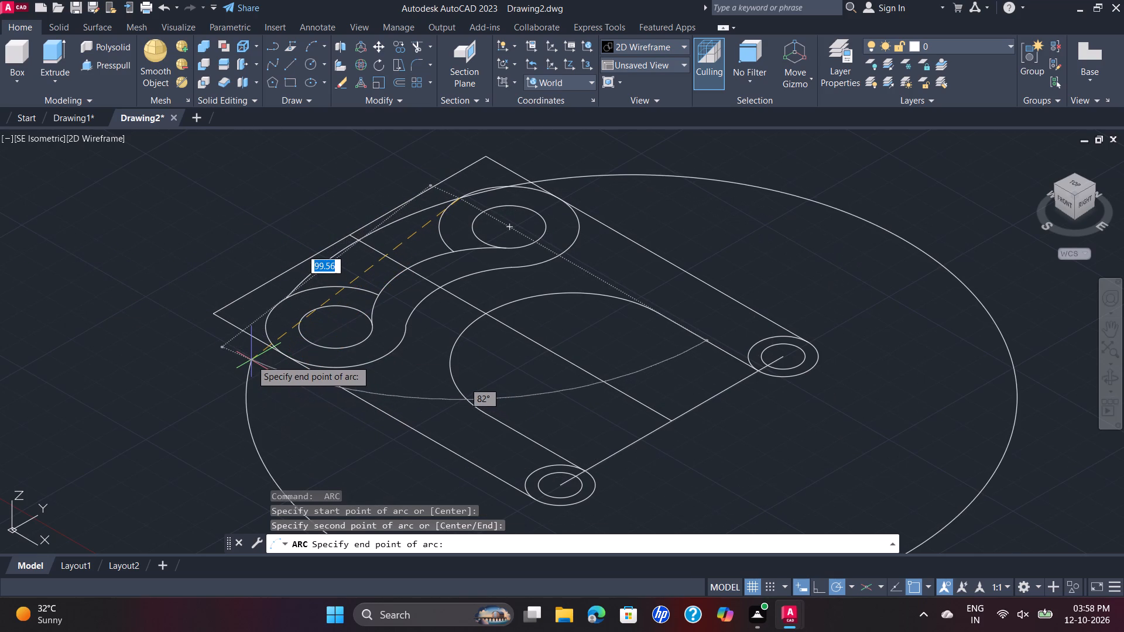
click(238, 348)
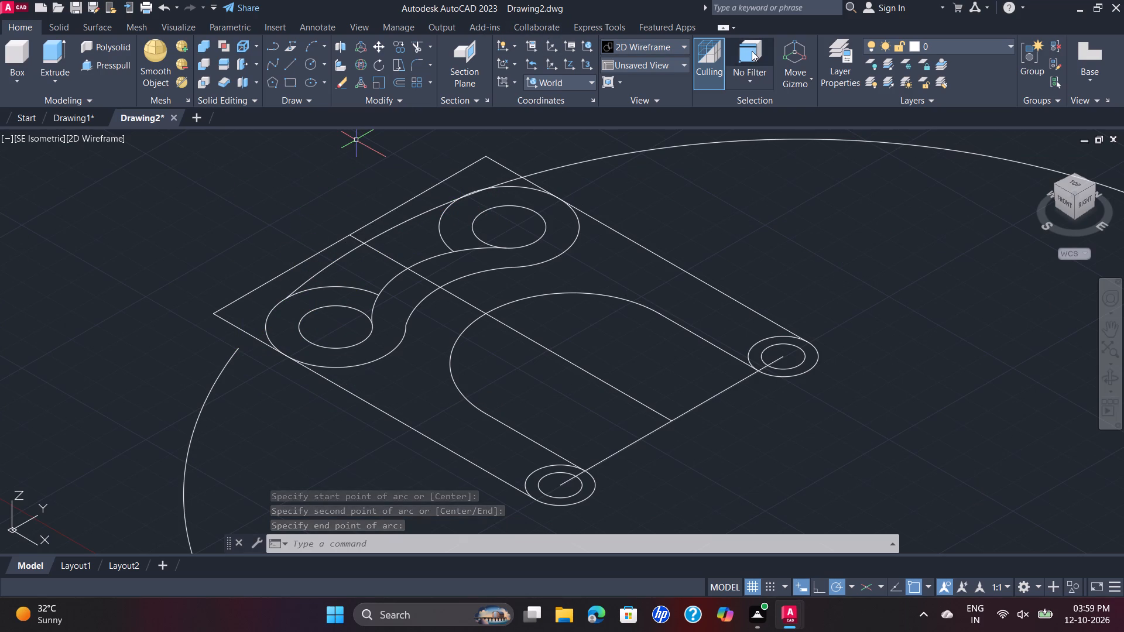
Trim the new outer arc beyond the outline and around the upper radius 20 circle, keeping only the span between the two circles.
click(417, 50)
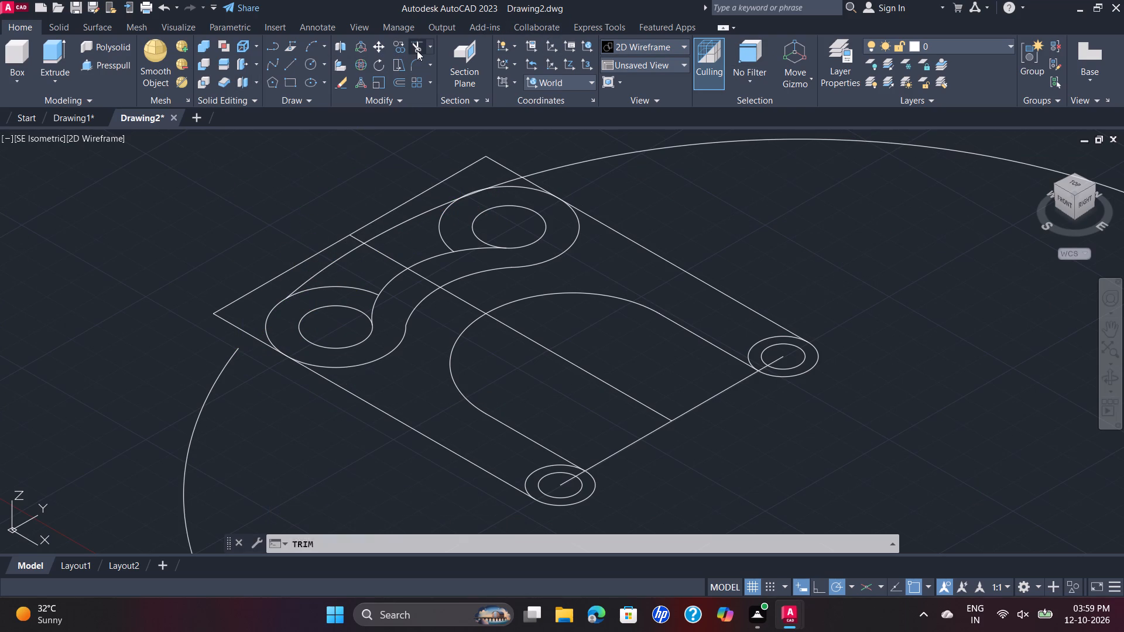
click(592, 162)
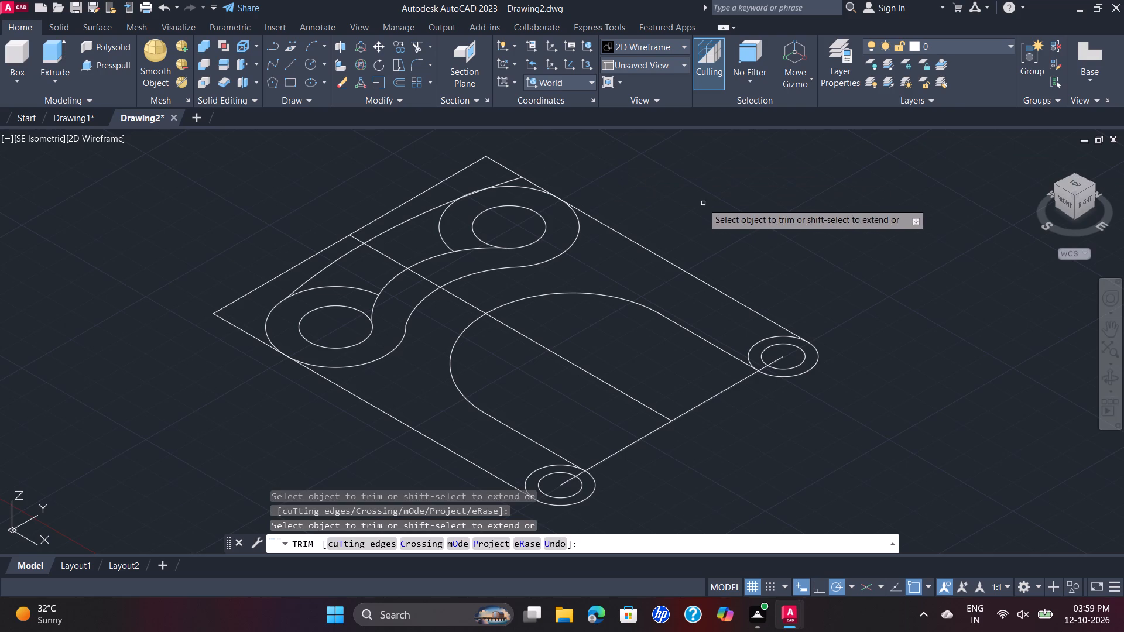
scroll(527, 169, up, 2)
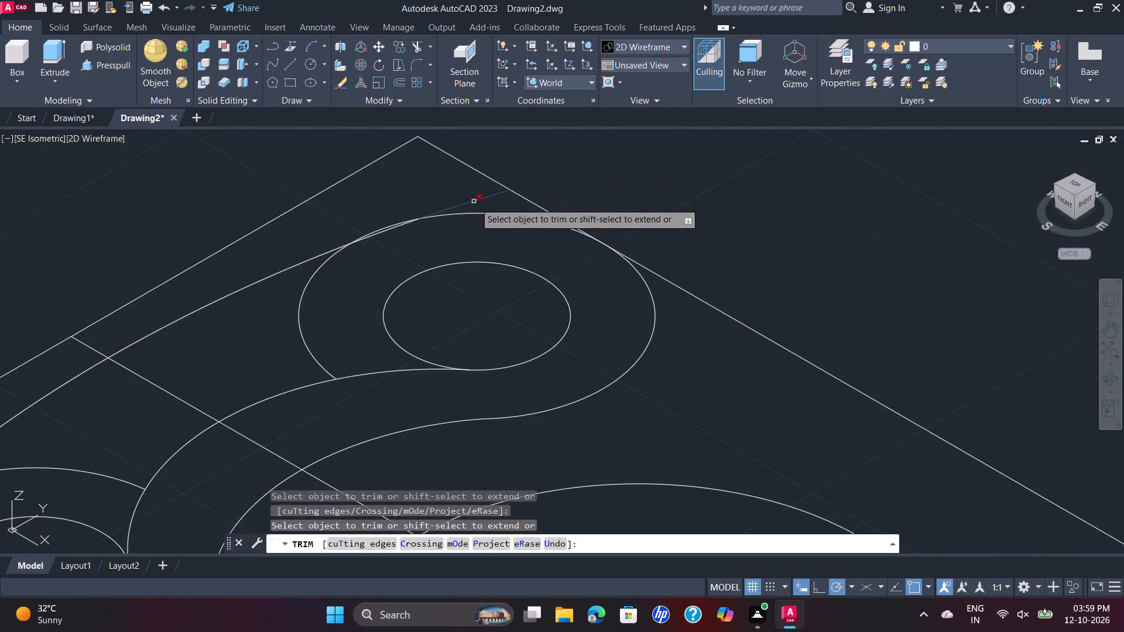
click(475, 202)
scroll(381, 235, up, 1)
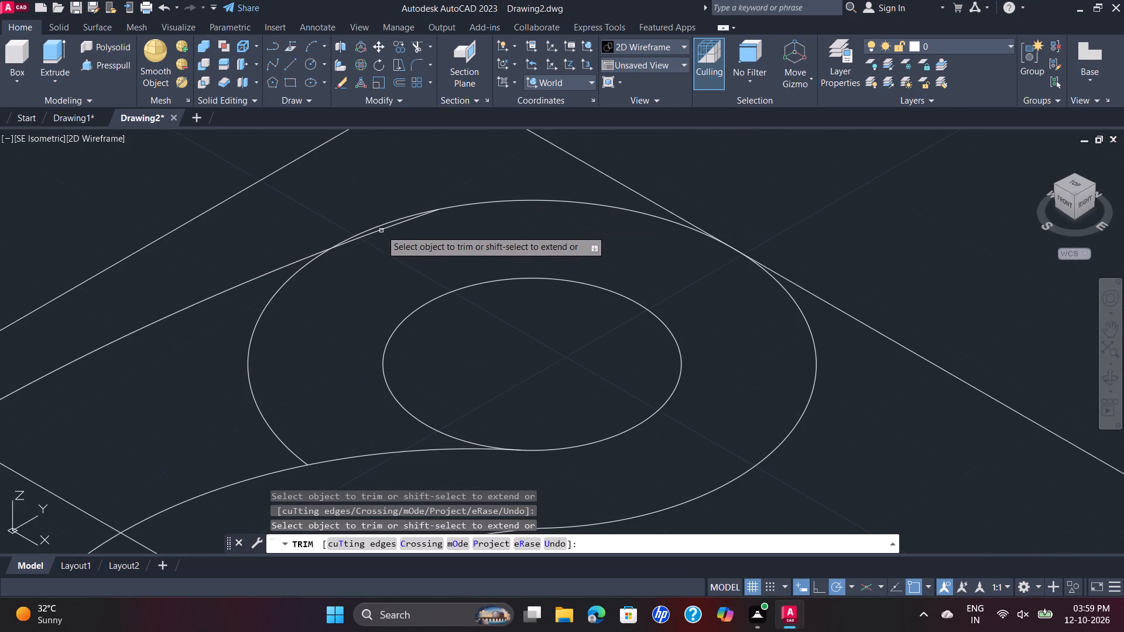
click(381, 230)
scroll(406, 249, down, 3)
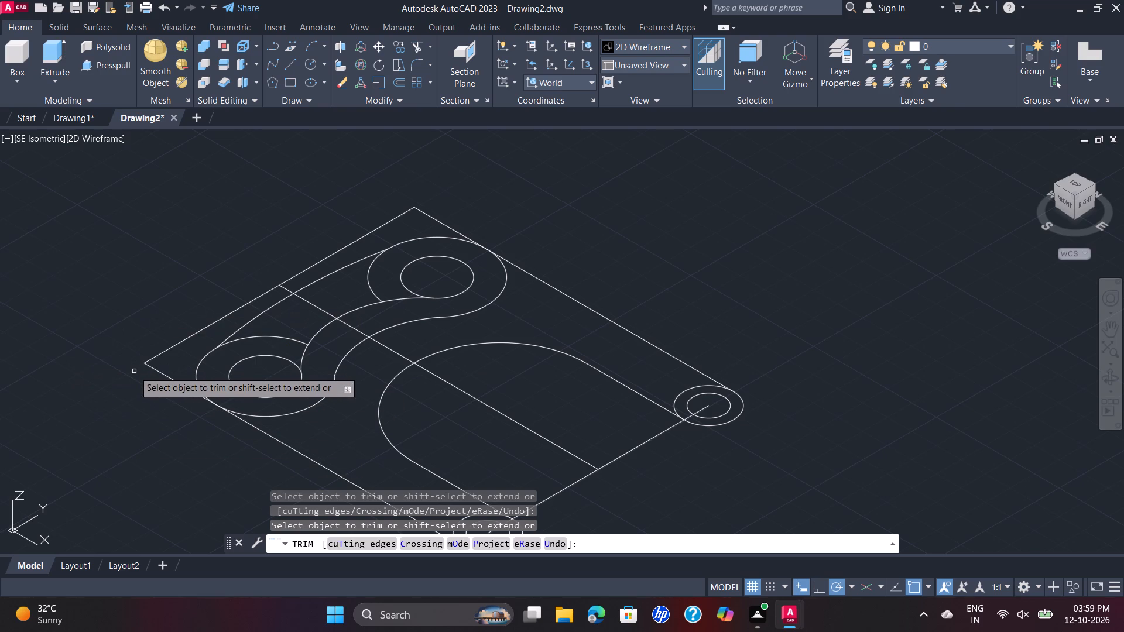
key(Escape)
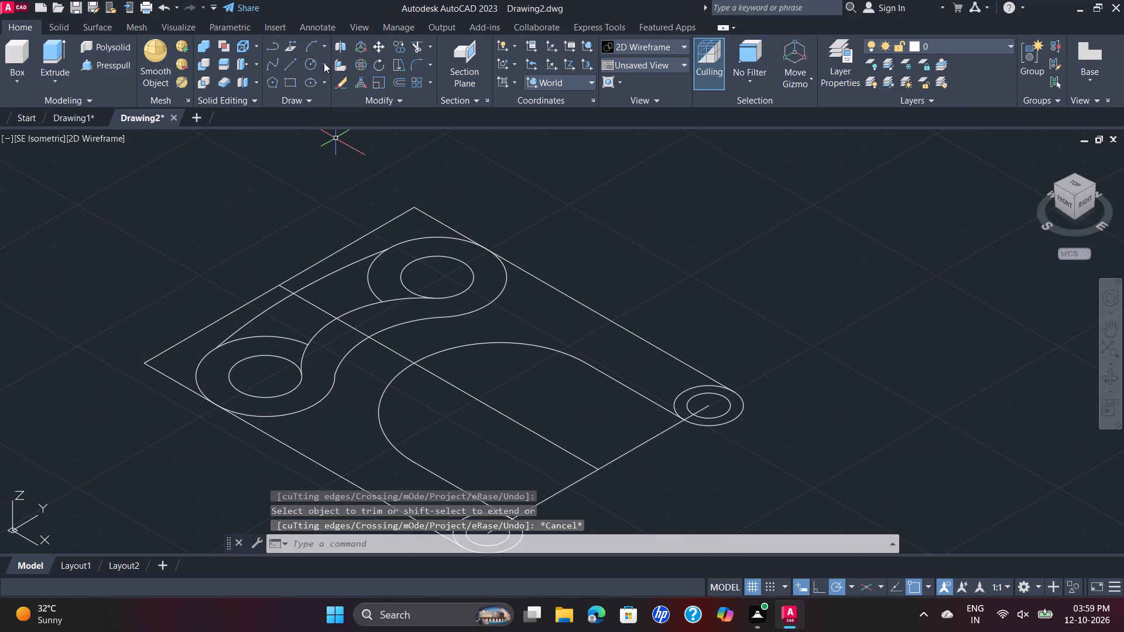
Draw a three-point arc from the lower radius 10.50 circle's outer side through the upper radius 10.50 circle's outer side, ending outside the outline.
click(314, 49)
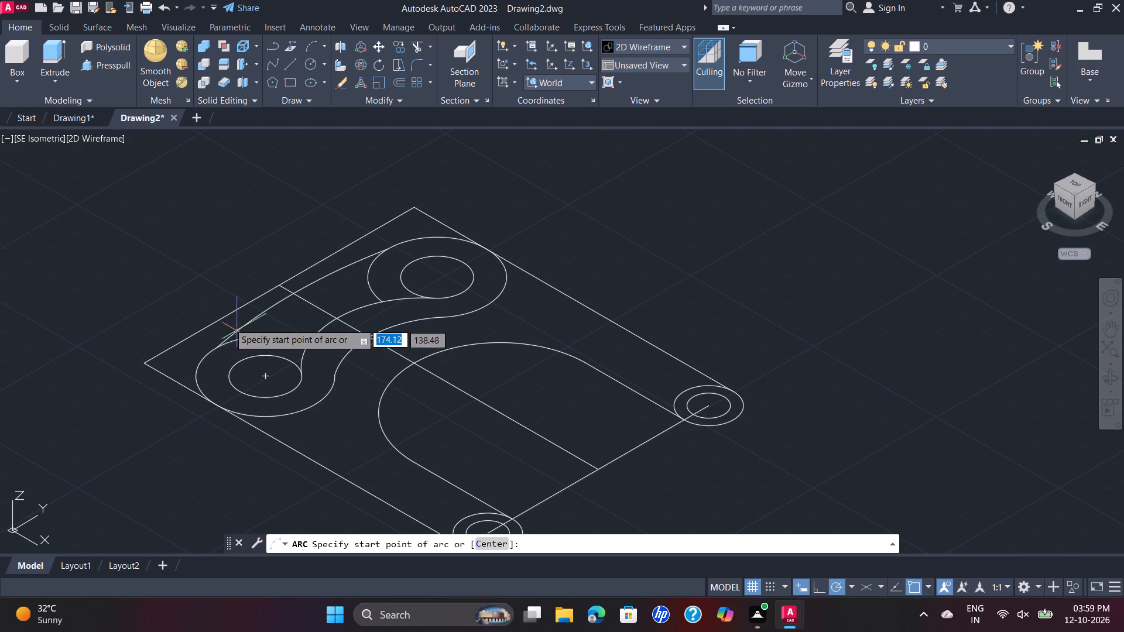
key(Escape)
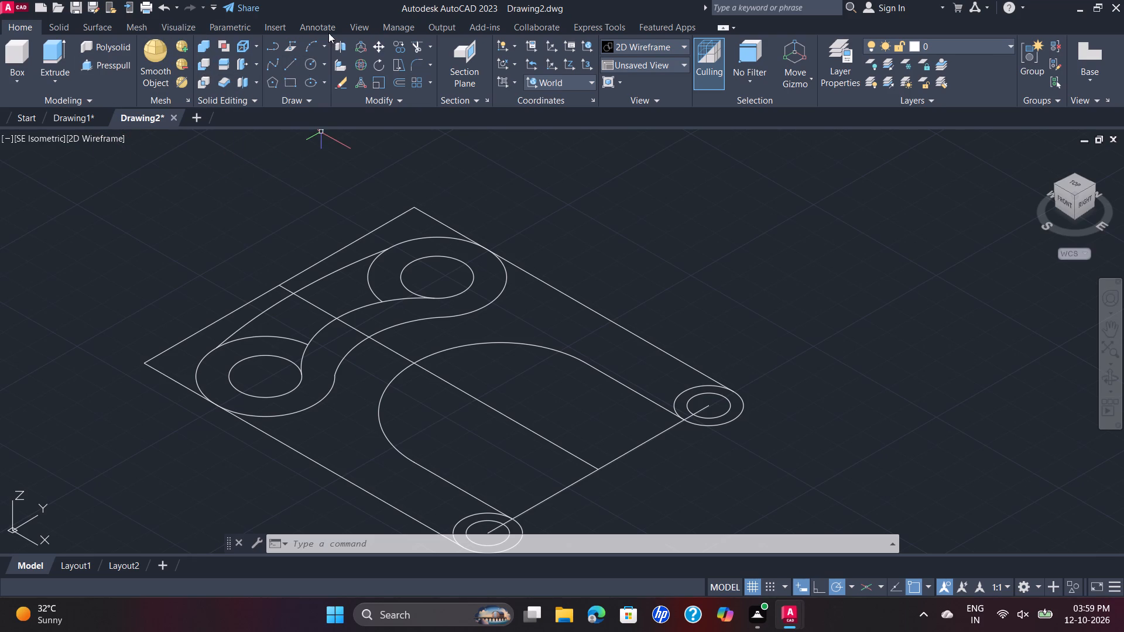
click(309, 45)
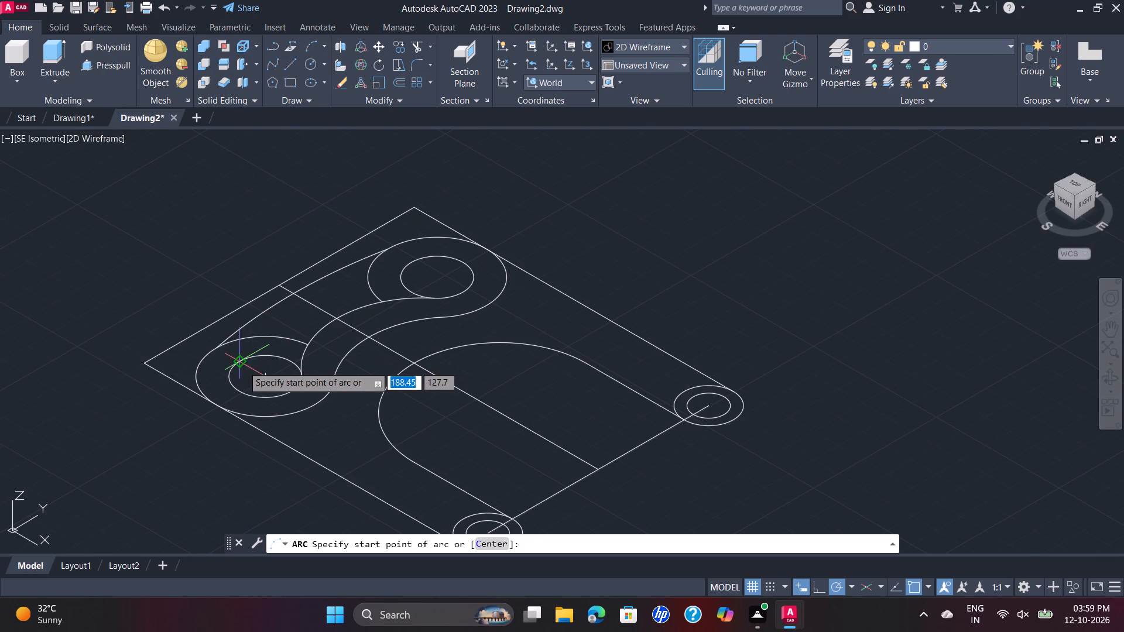
click(243, 366)
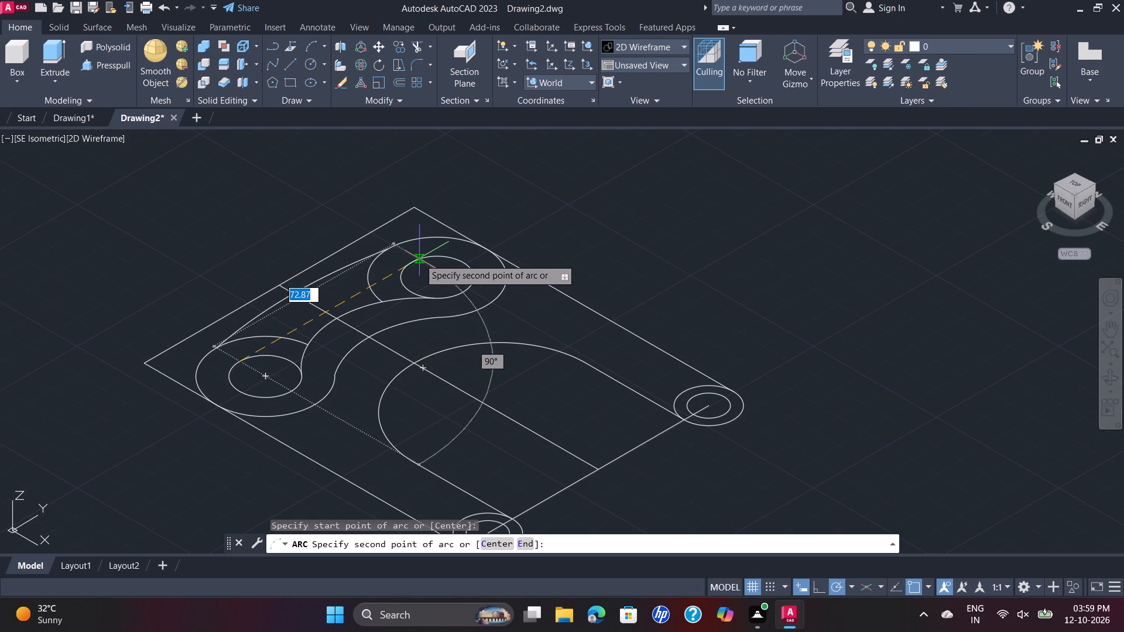
click(410, 264)
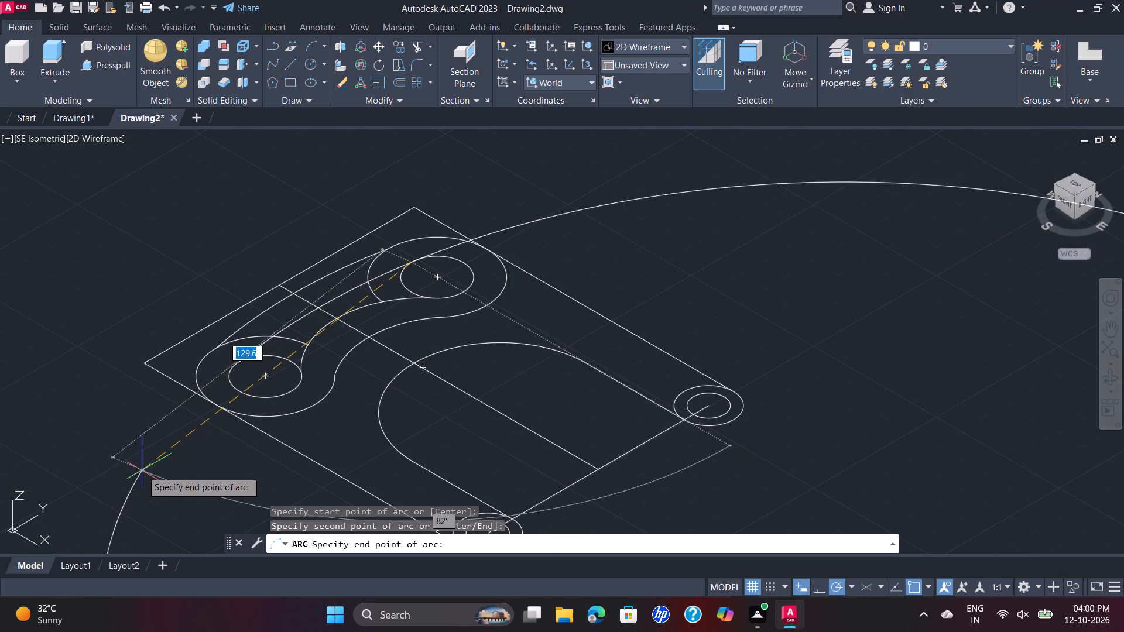
click(153, 499)
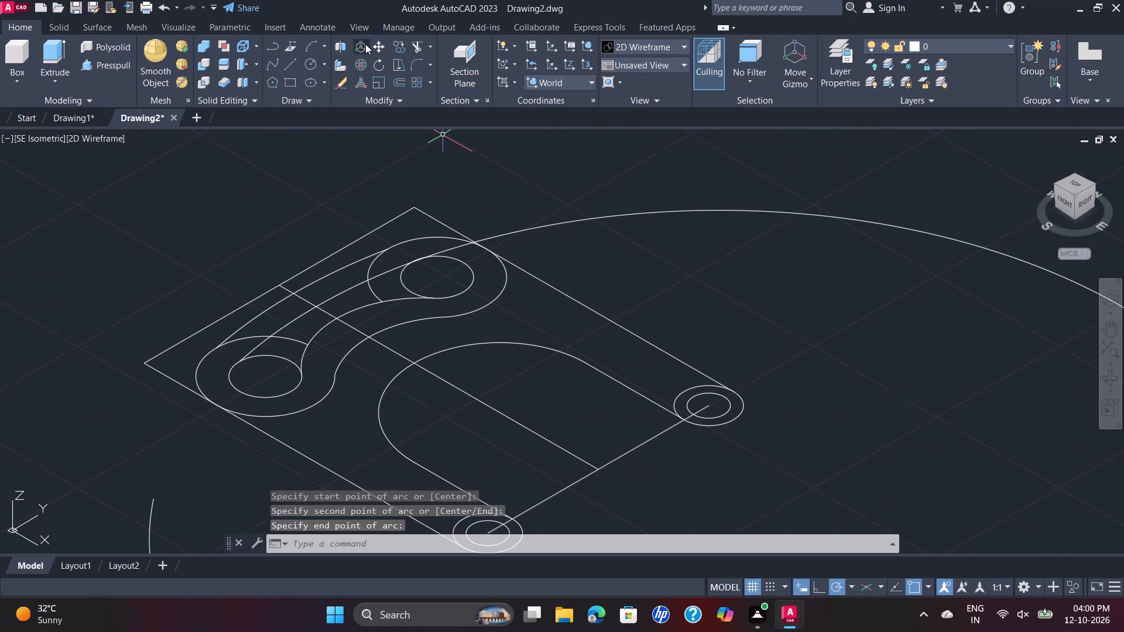
Trim the new inner arc beyond the outline and around the upper radius 10.50 circle, keeping the span between the two small circles.
click(415, 39)
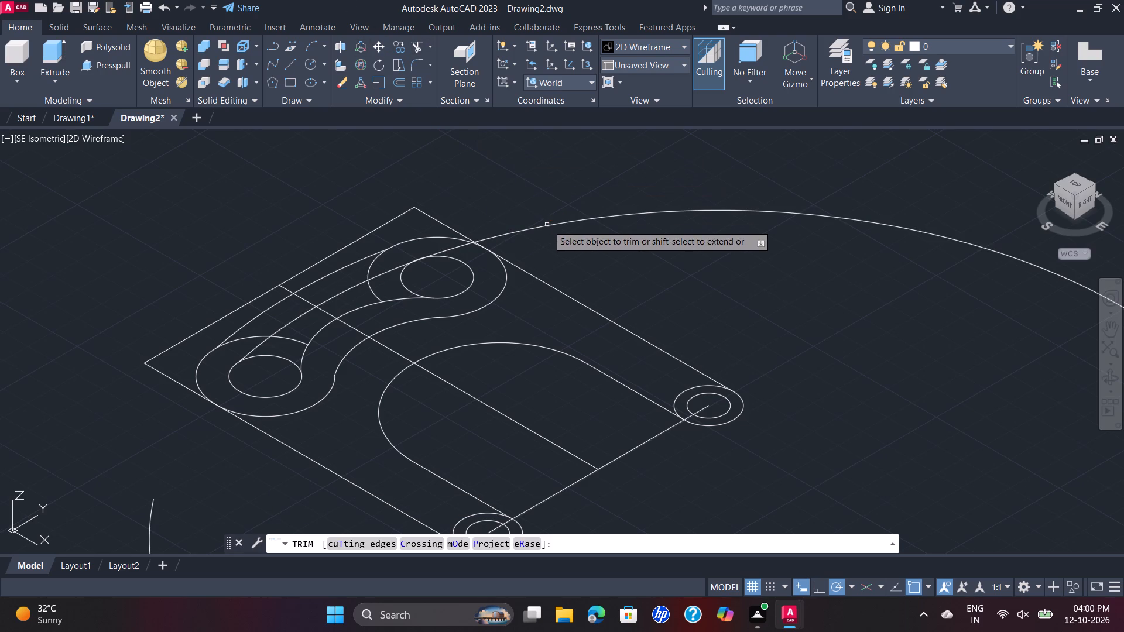
click(549, 225)
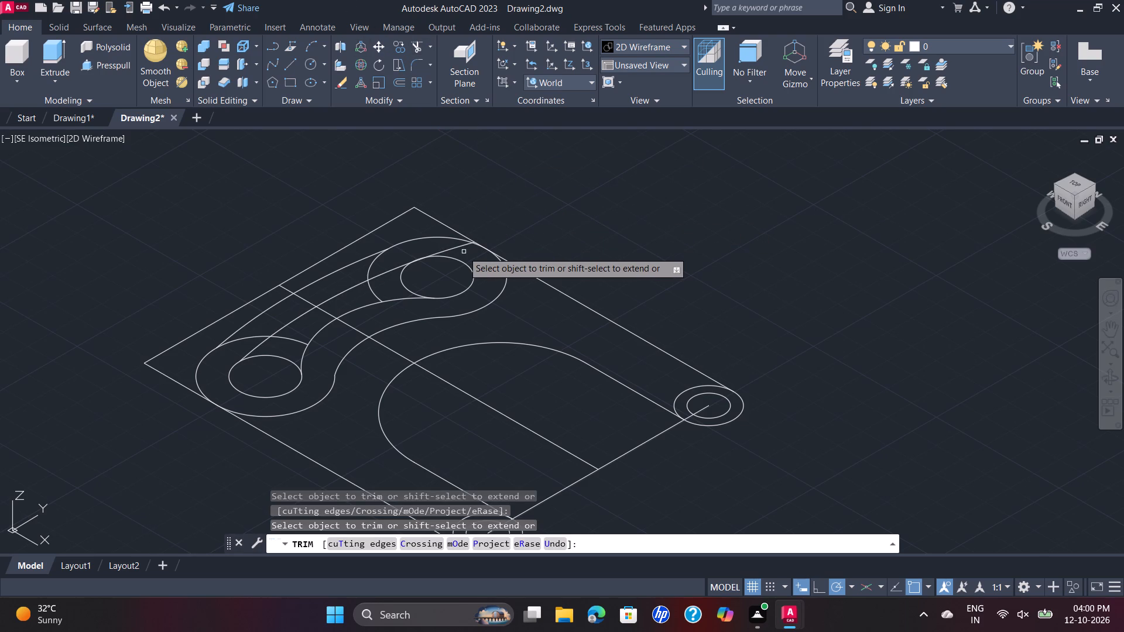
click(462, 247)
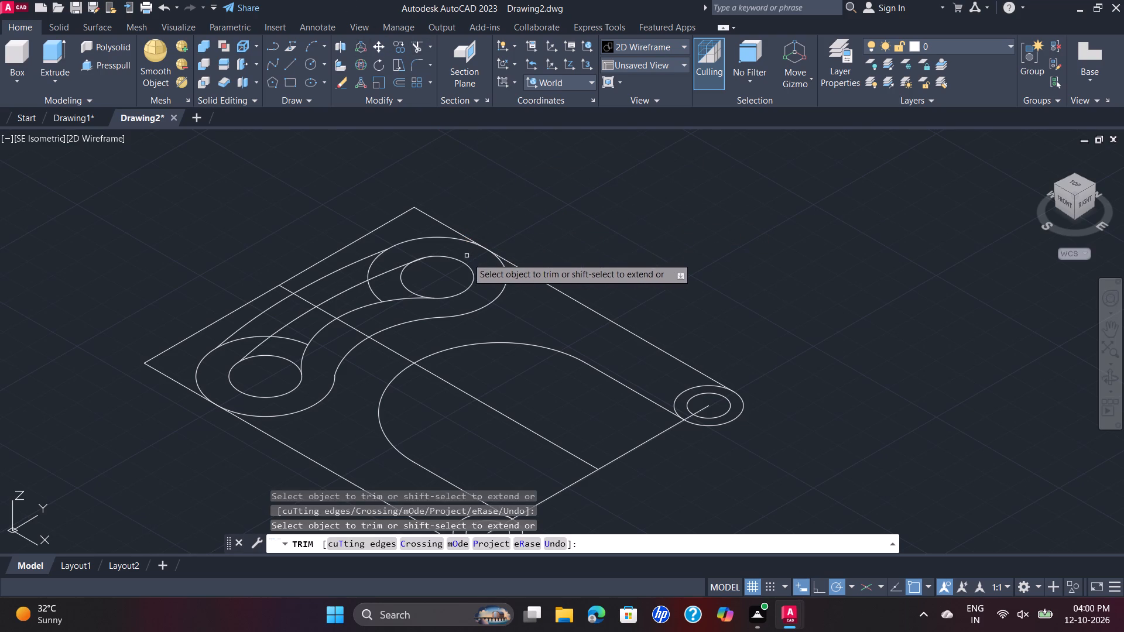
scroll(420, 265, up, 3)
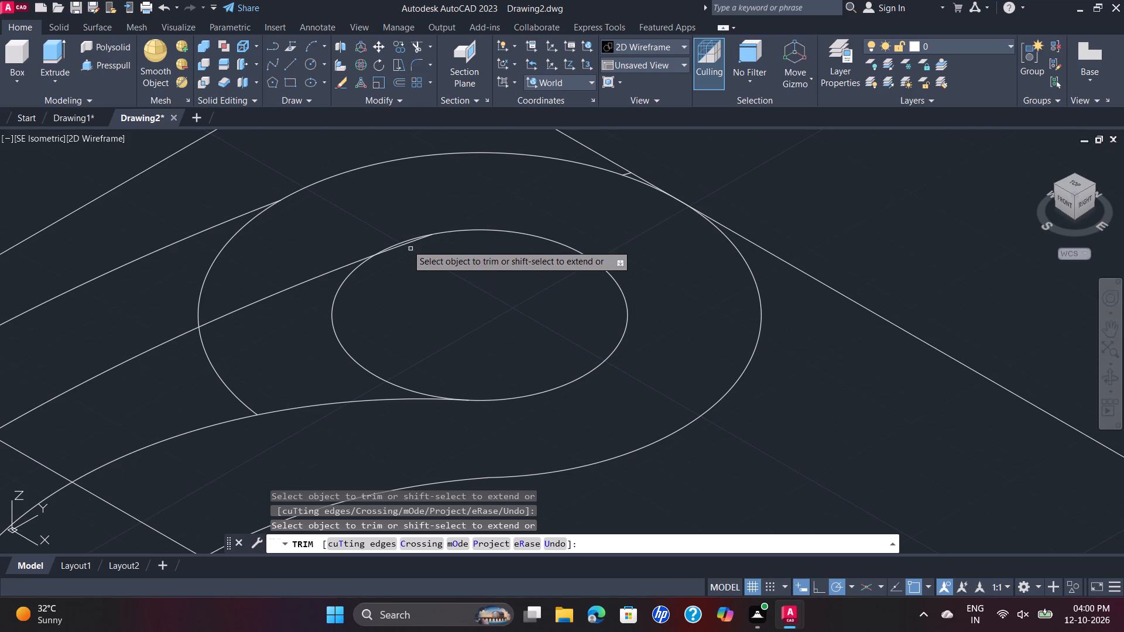
click(405, 243)
scroll(403, 241, down, 1)
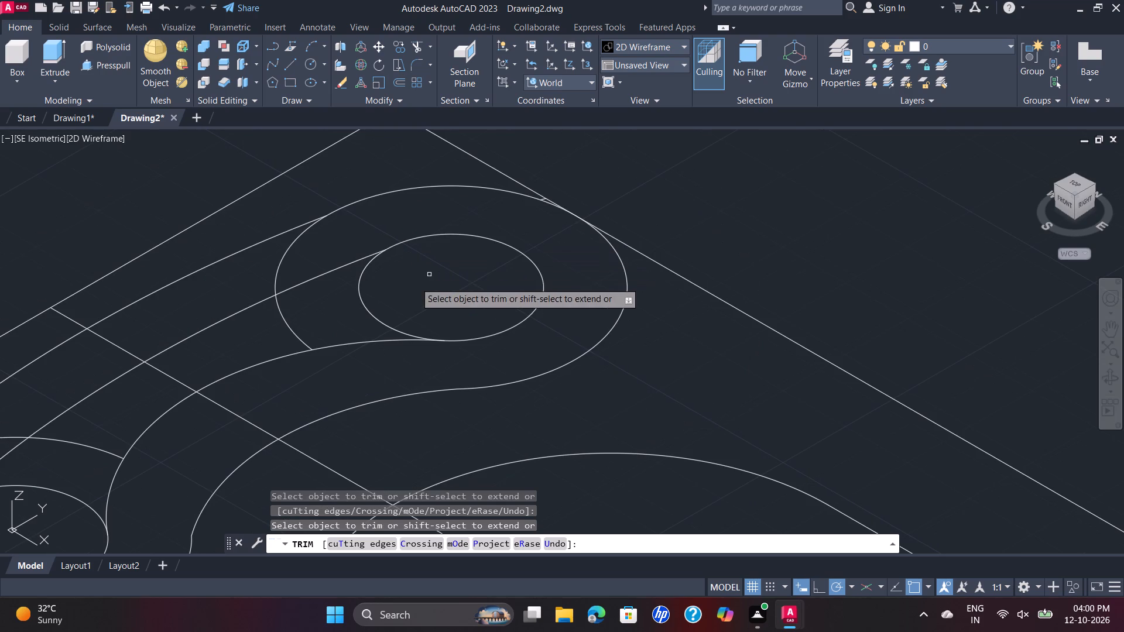
scroll(367, 279, down, 2)
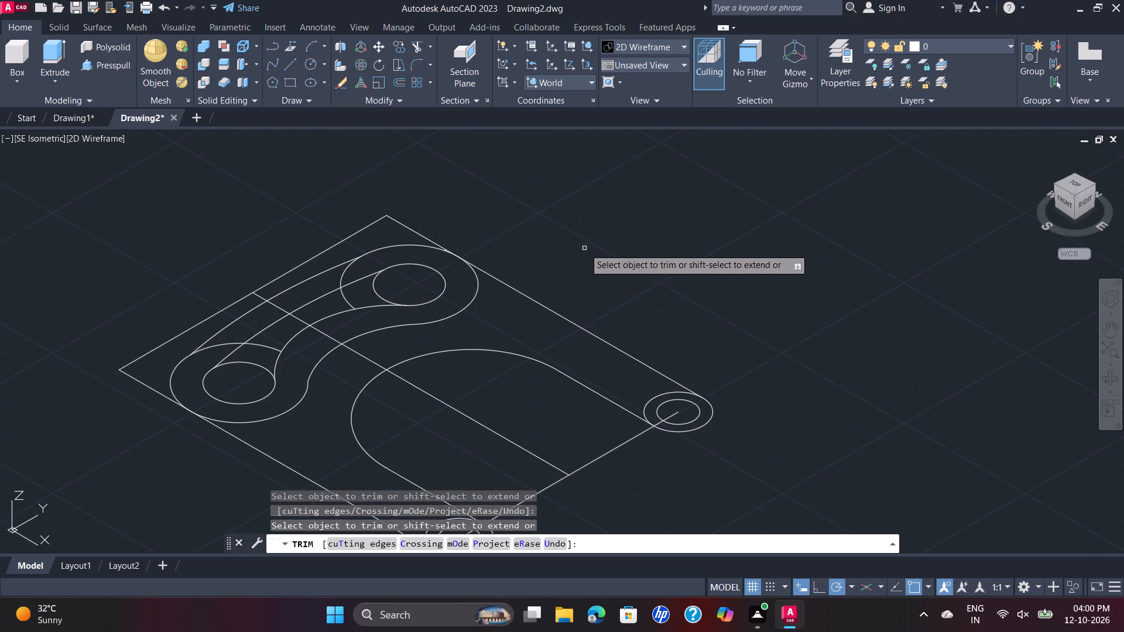
key(Escape)
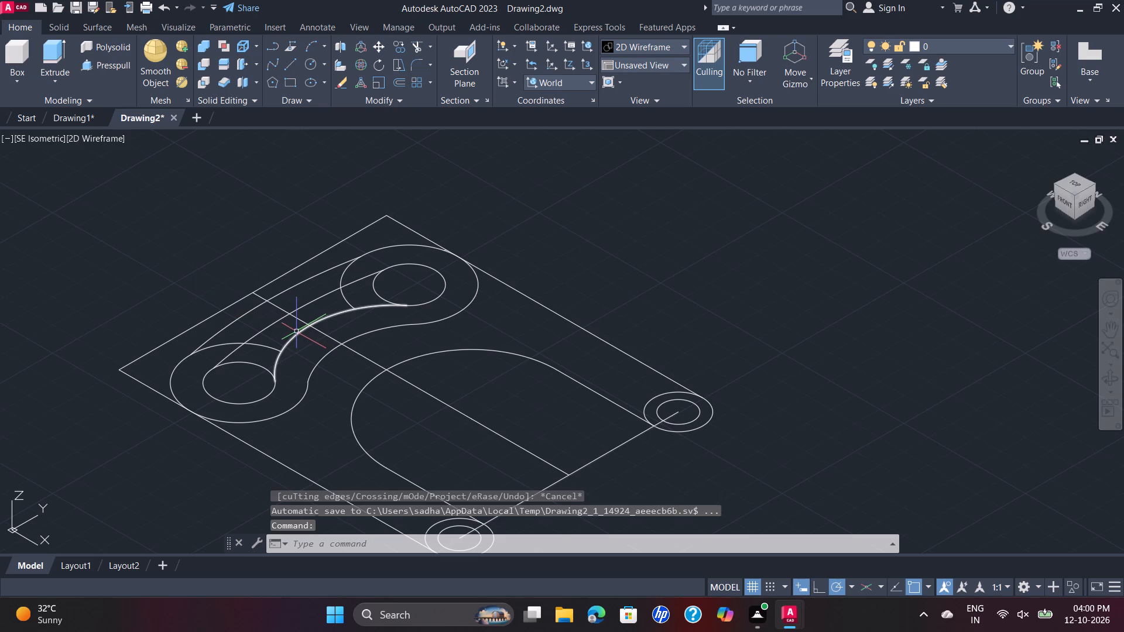
Delete the earlier copied connecting arc that joins the two radius 10.50 circles.
click(296, 331)
key(Delete)
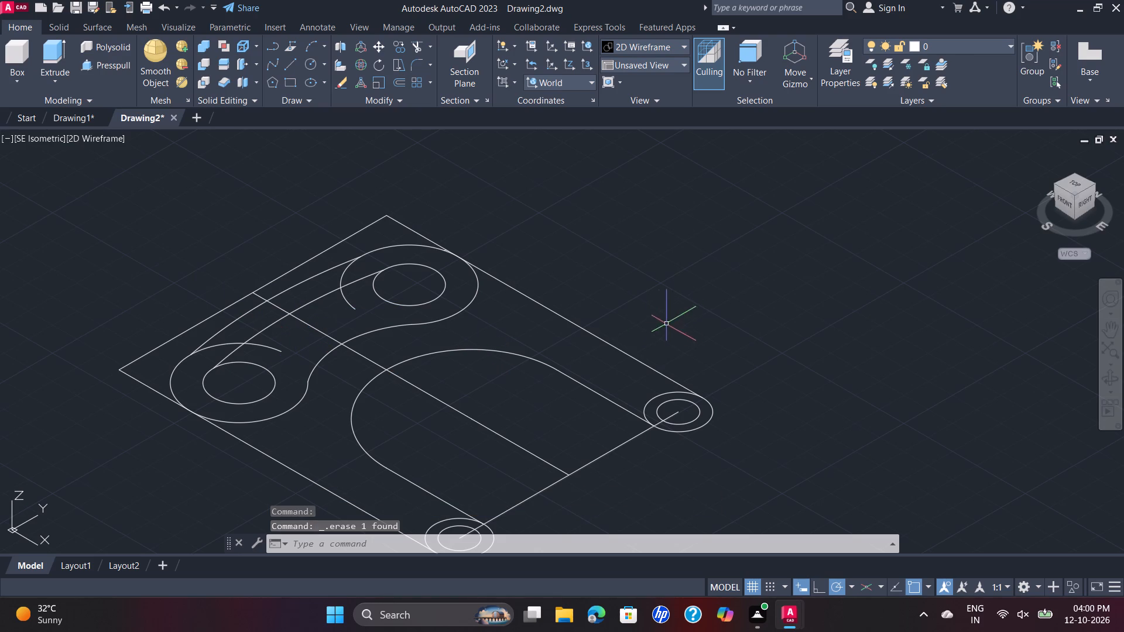
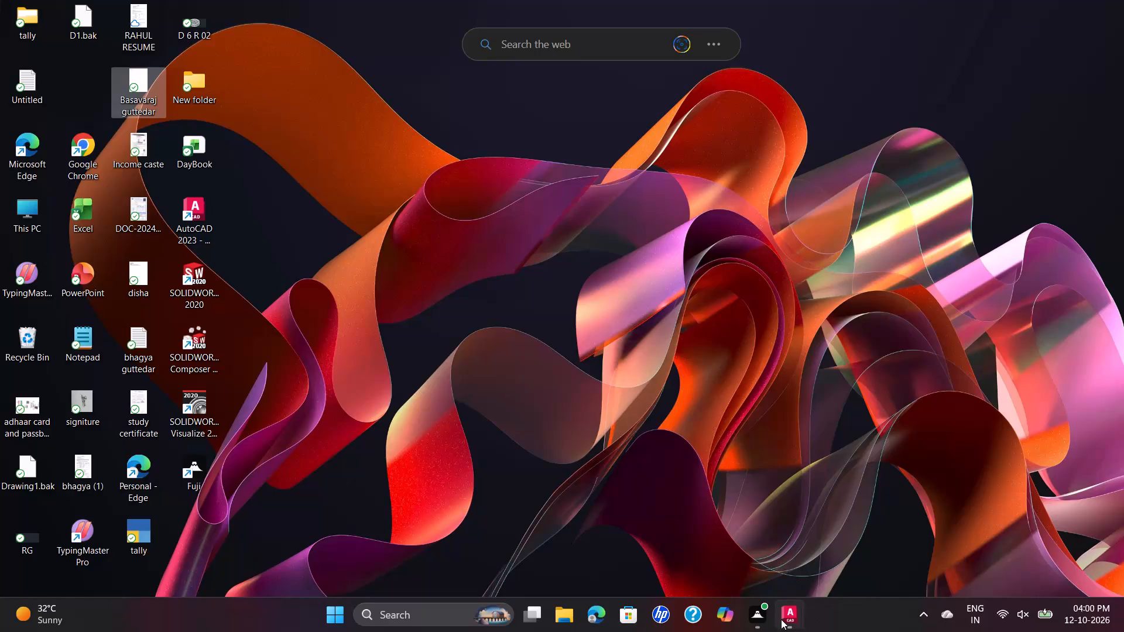
Switch to the Drawing2.dwg window in AutoCAD.
click(781, 619)
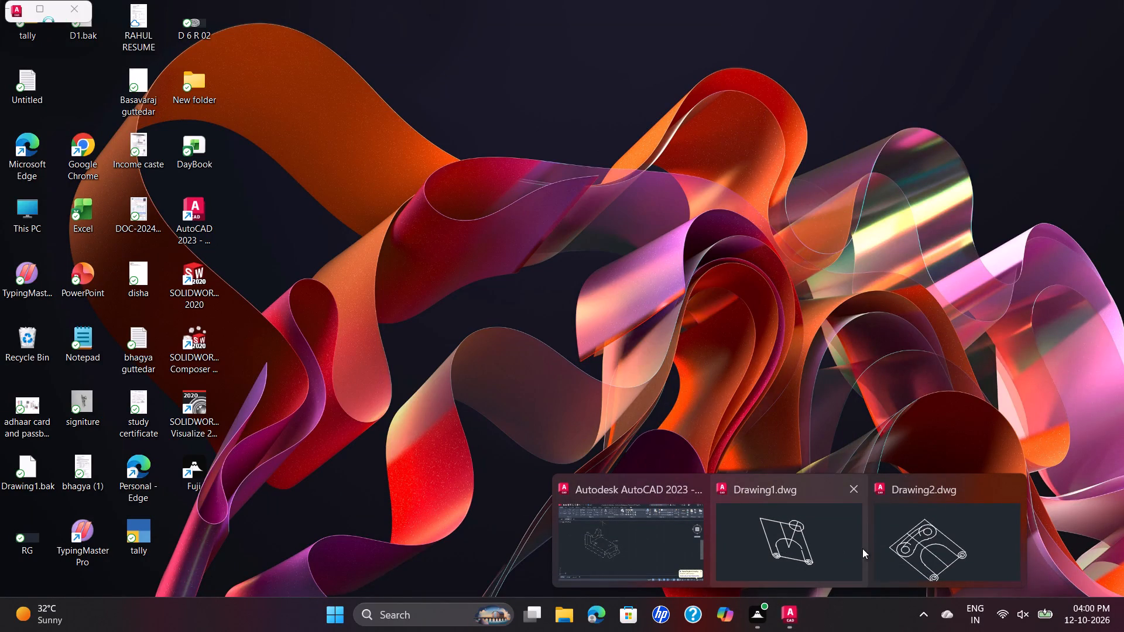
click(943, 551)
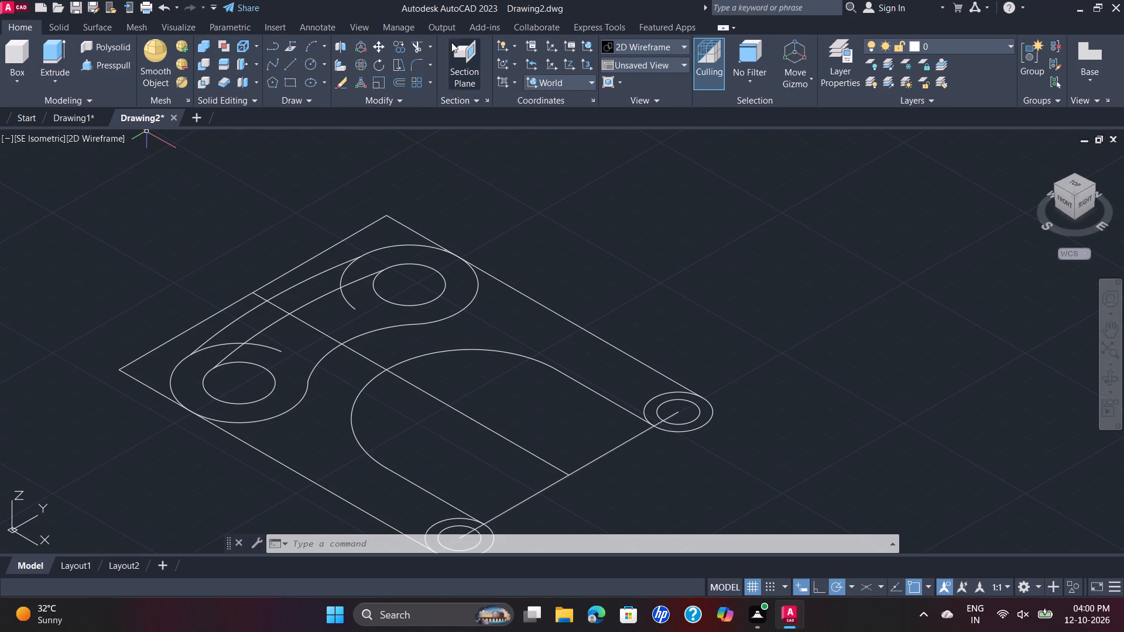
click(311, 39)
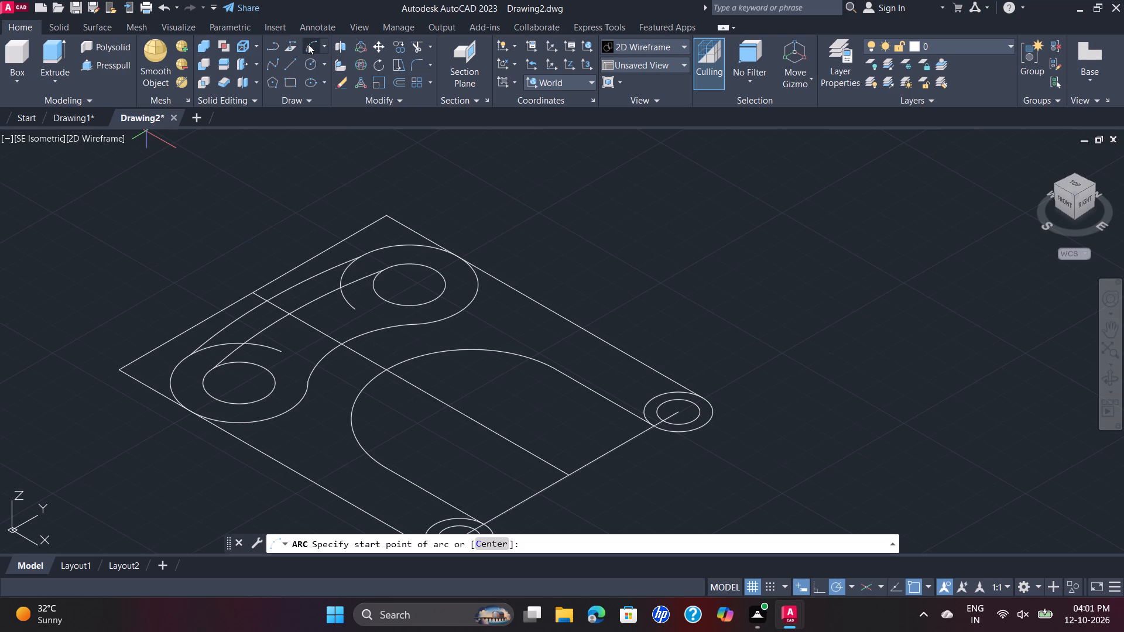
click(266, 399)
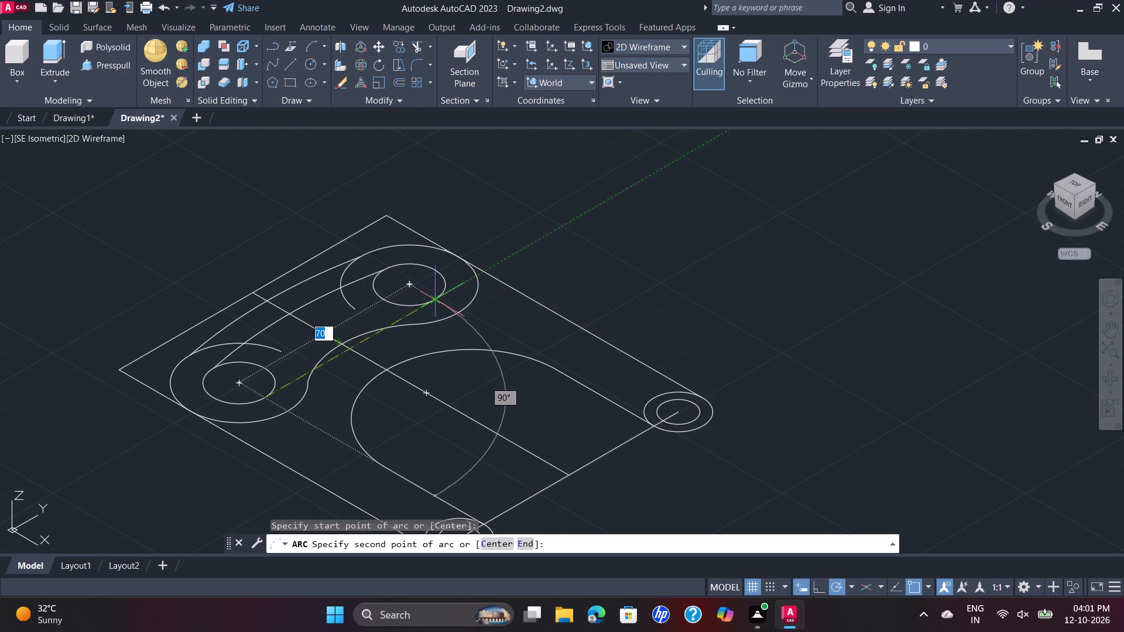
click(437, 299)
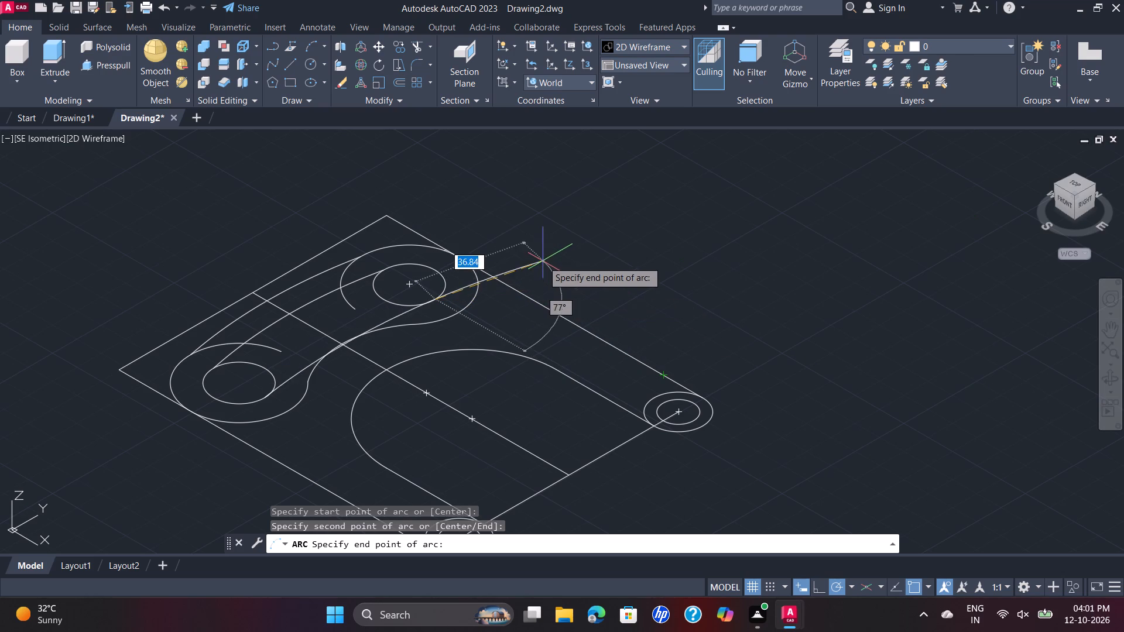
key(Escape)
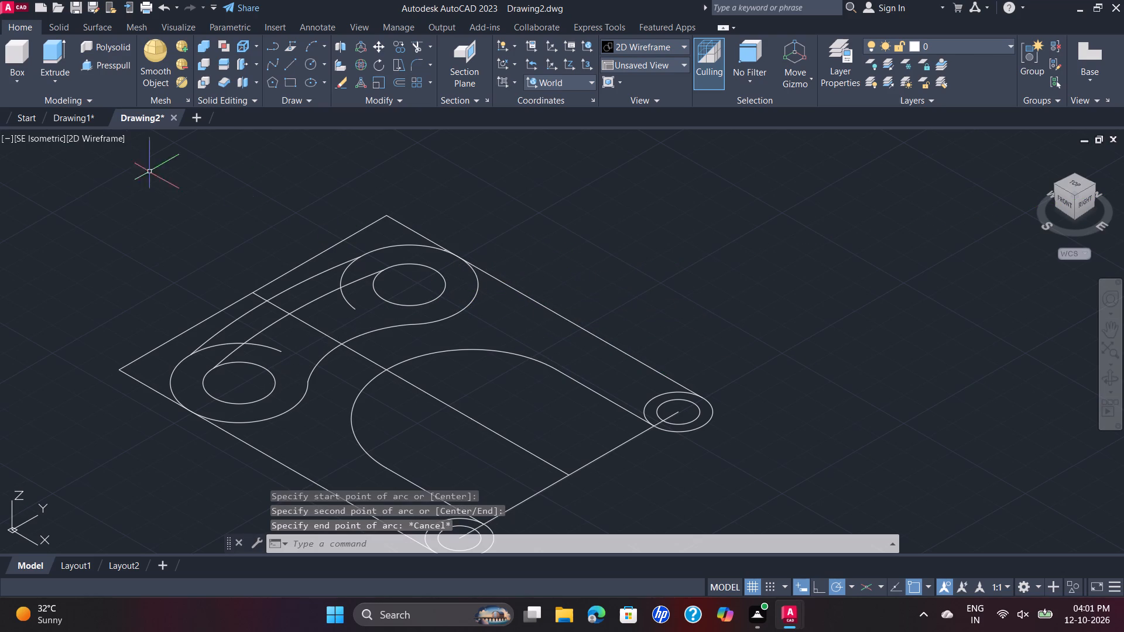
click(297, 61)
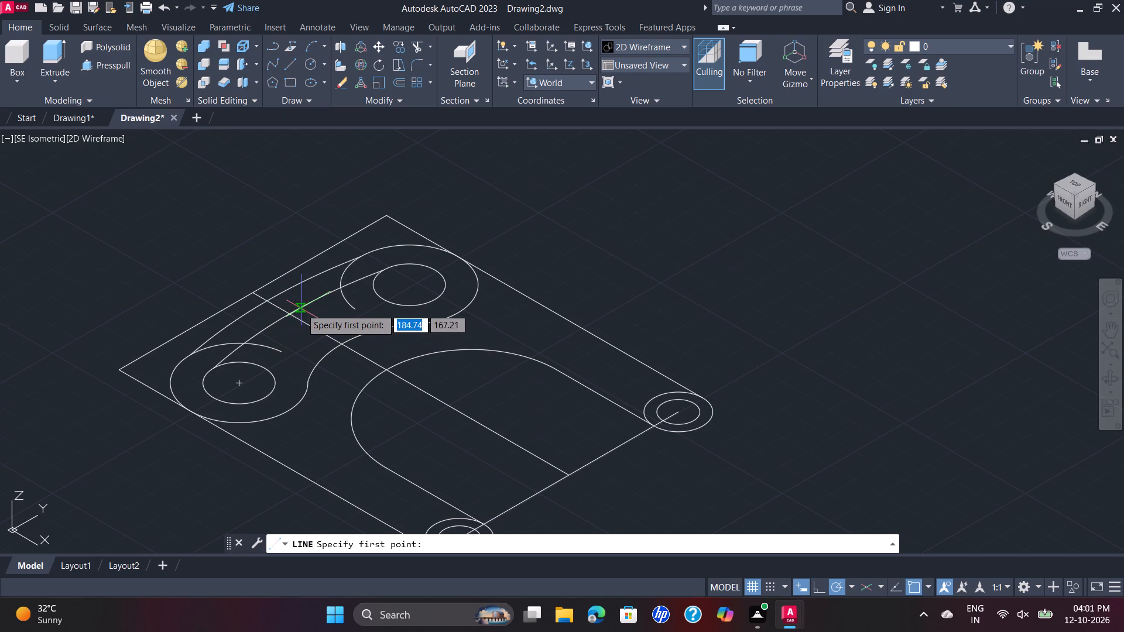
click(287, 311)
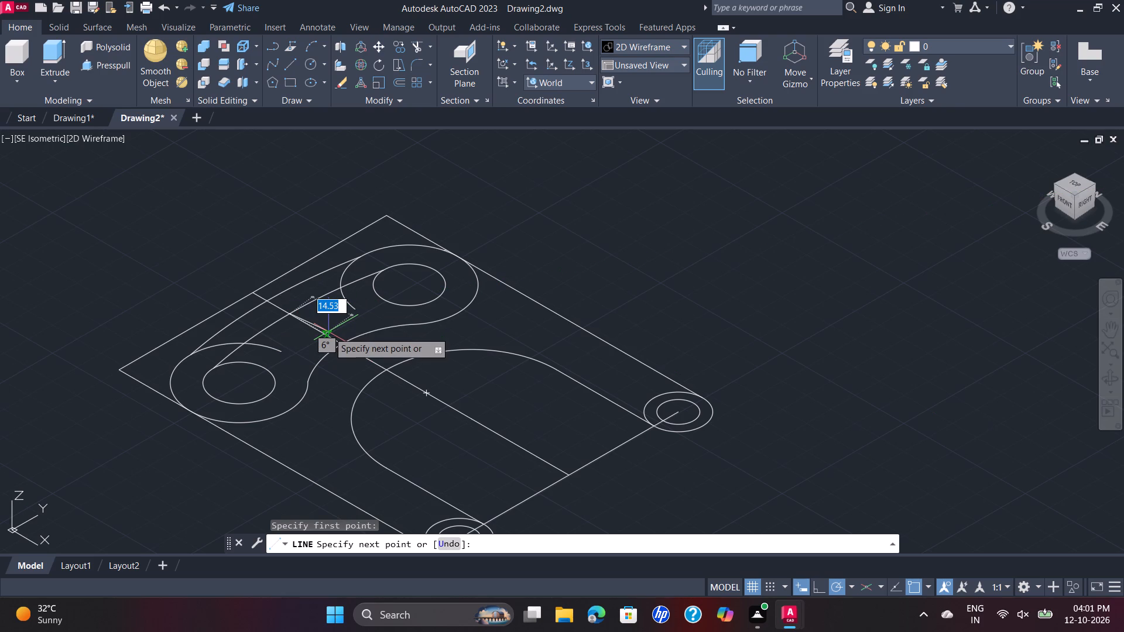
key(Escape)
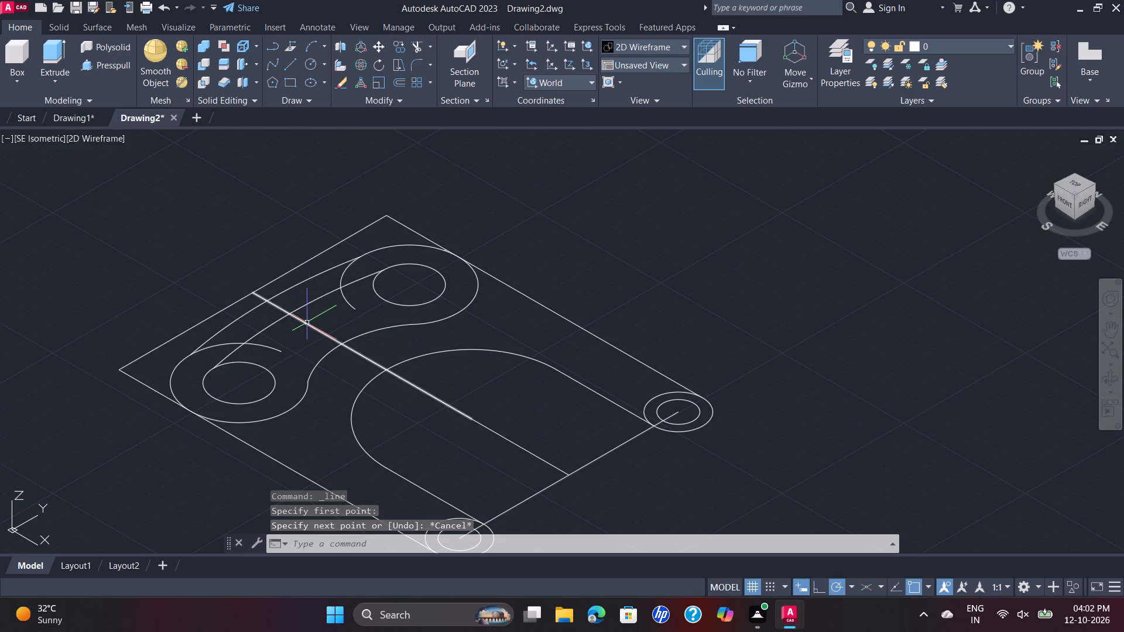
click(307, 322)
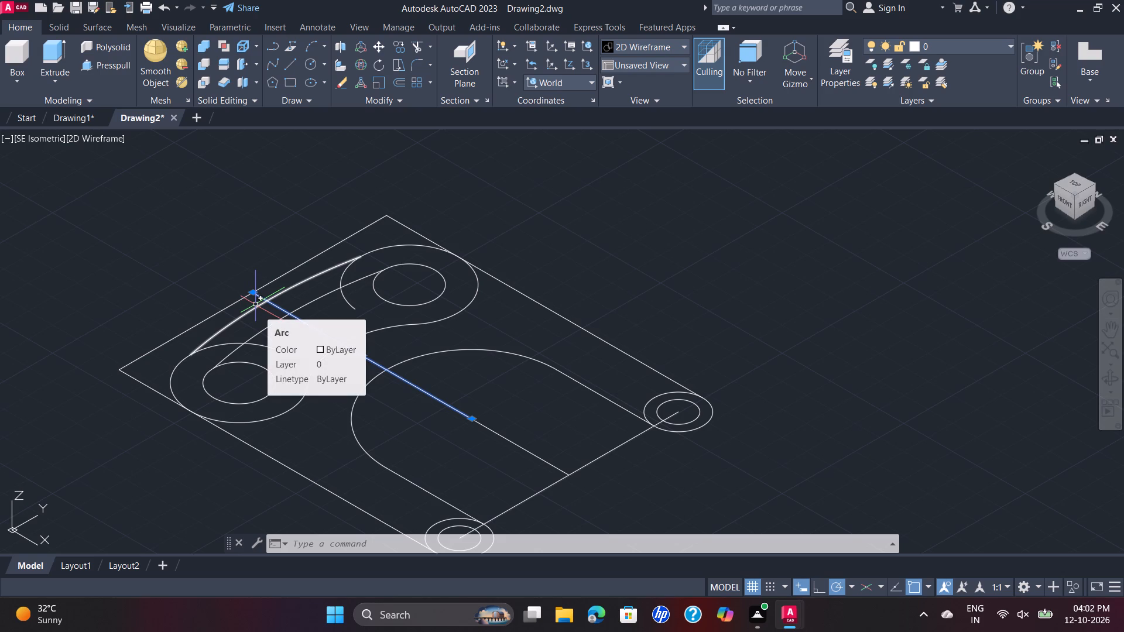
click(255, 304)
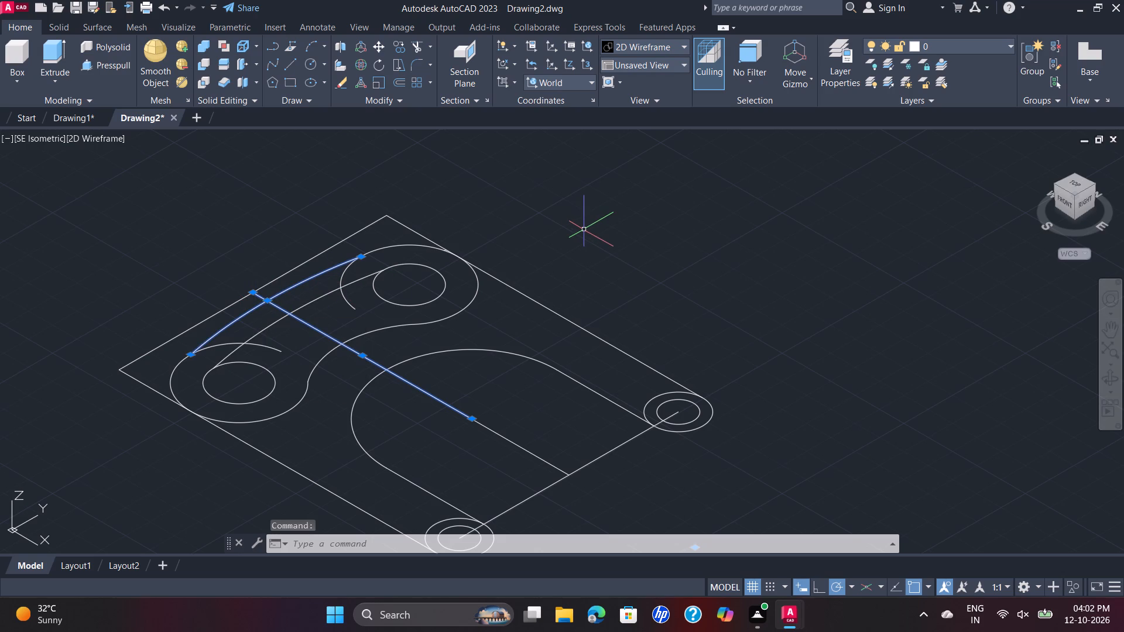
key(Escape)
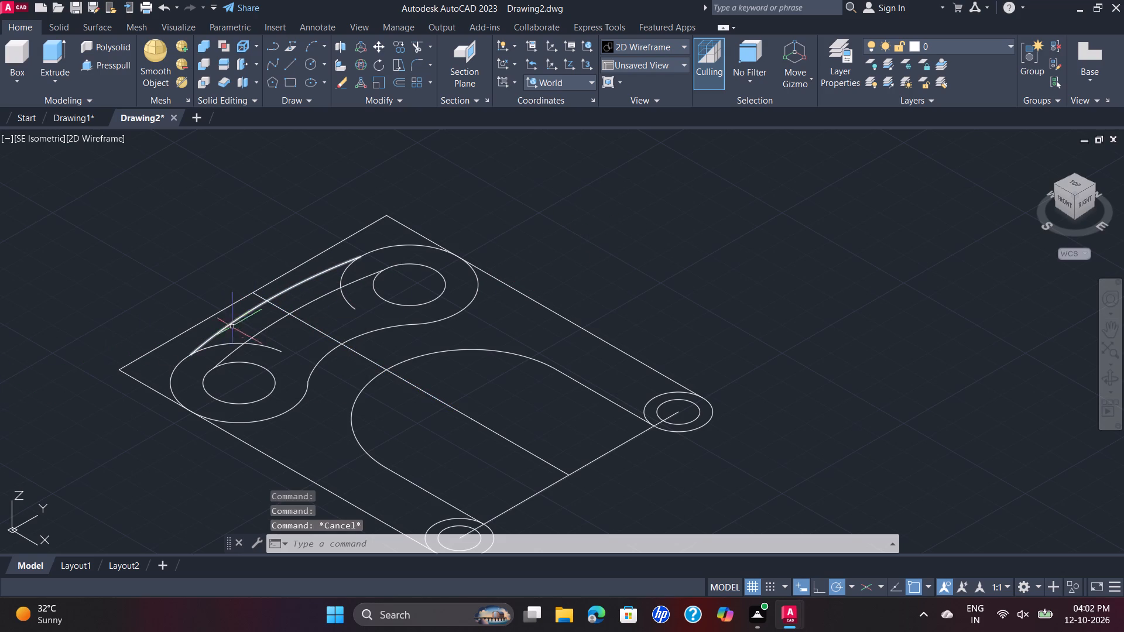
Delete the outer arc joining the two radius 20 circles and the inner arc joining the radius 10.50 circles.
click(258, 305)
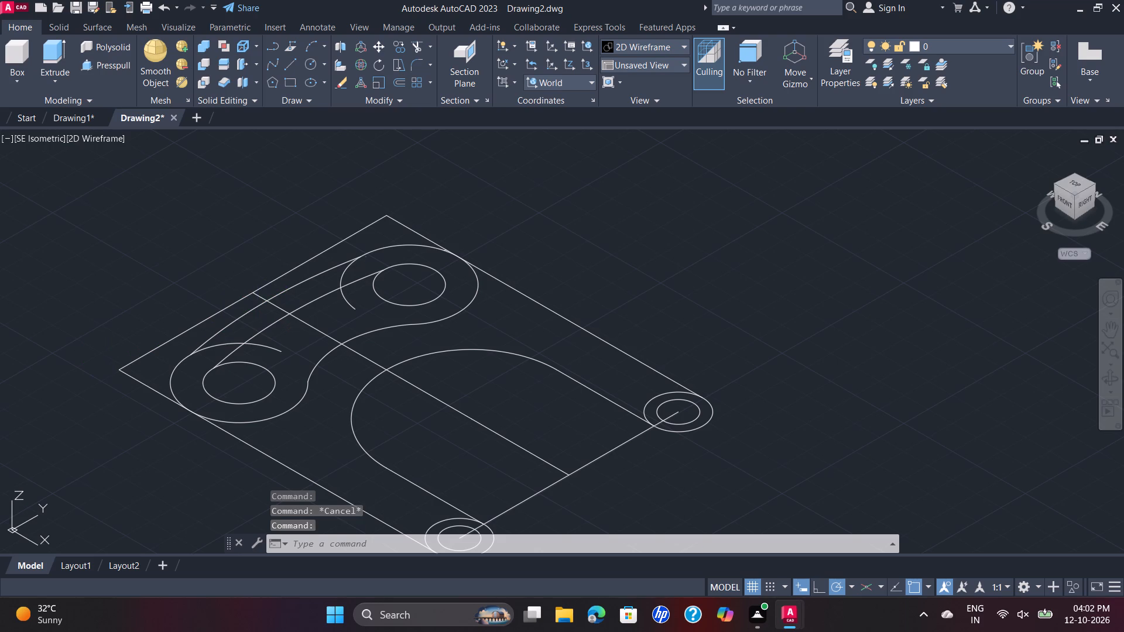
key(Delete)
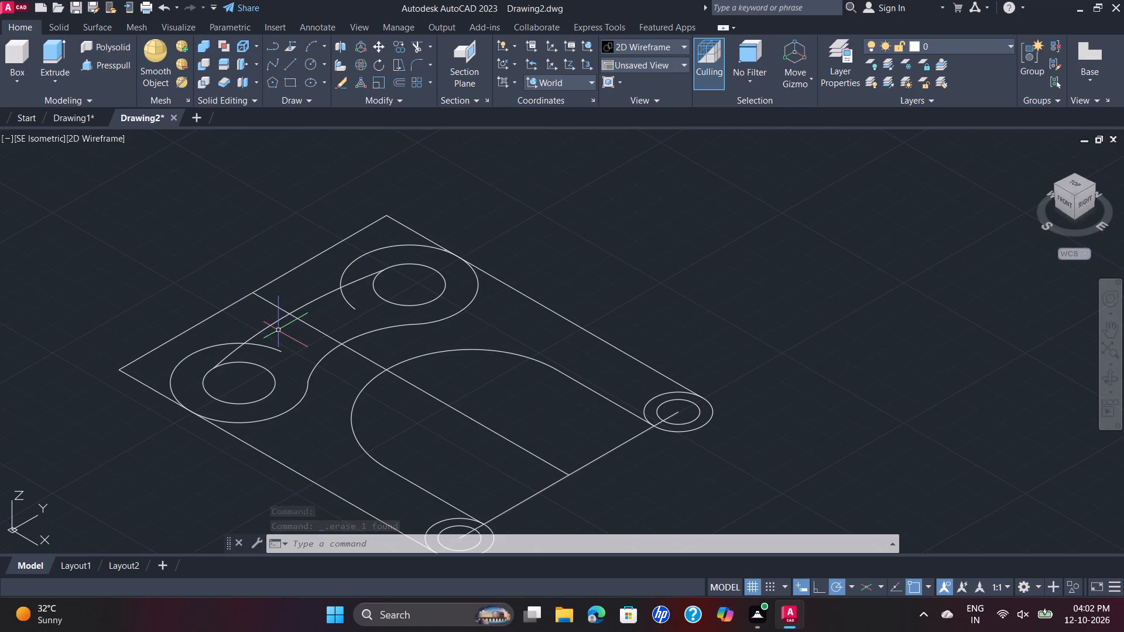
click(276, 321)
key(Delete)
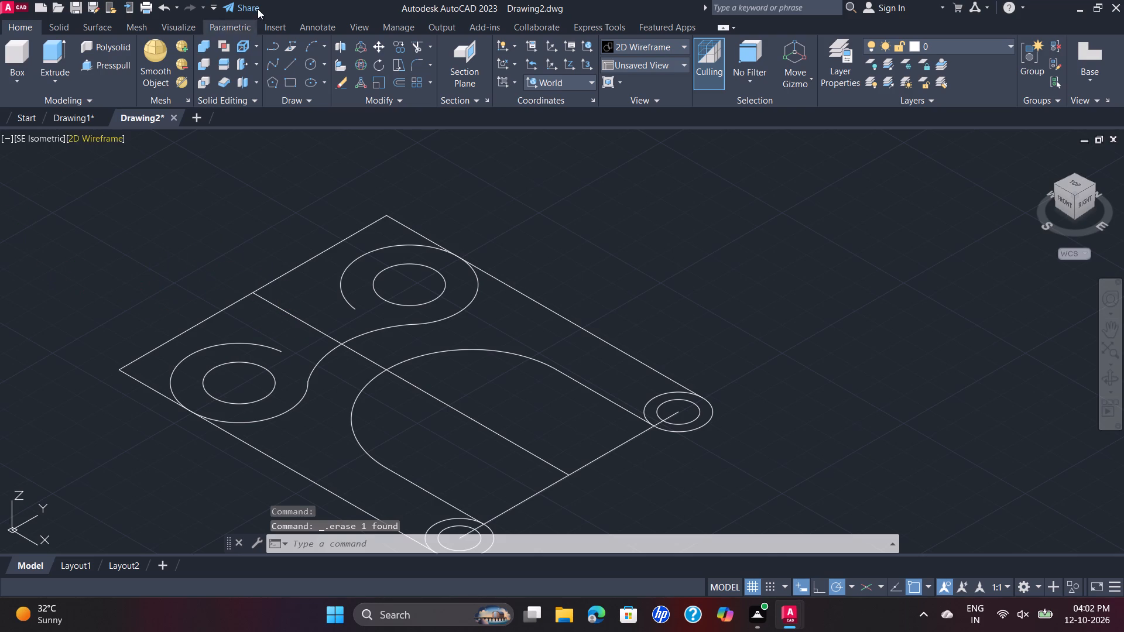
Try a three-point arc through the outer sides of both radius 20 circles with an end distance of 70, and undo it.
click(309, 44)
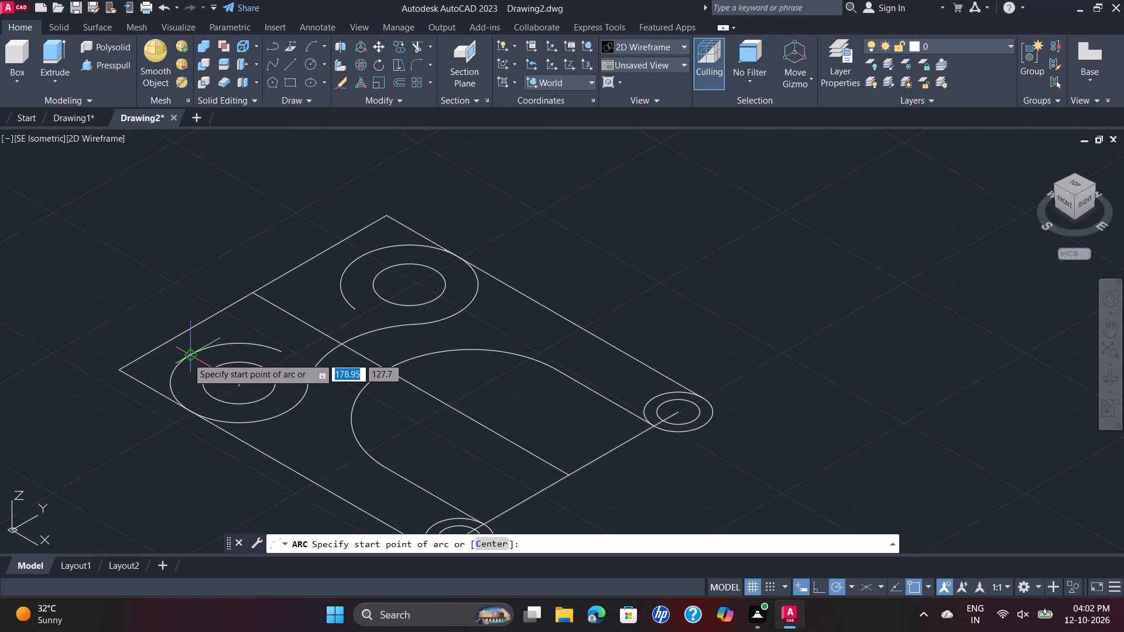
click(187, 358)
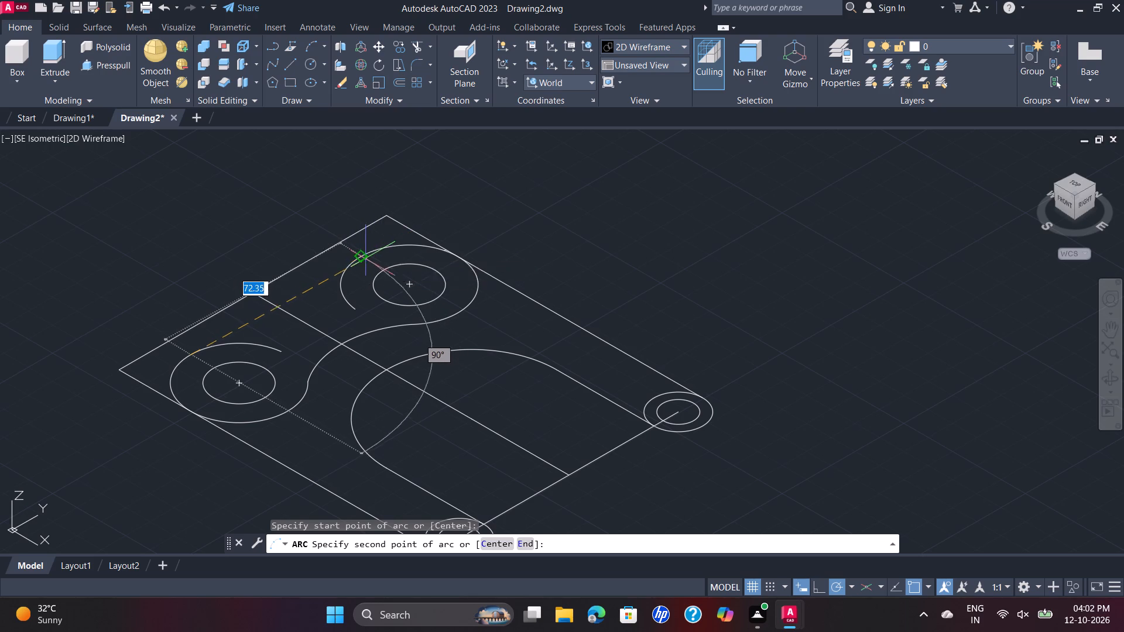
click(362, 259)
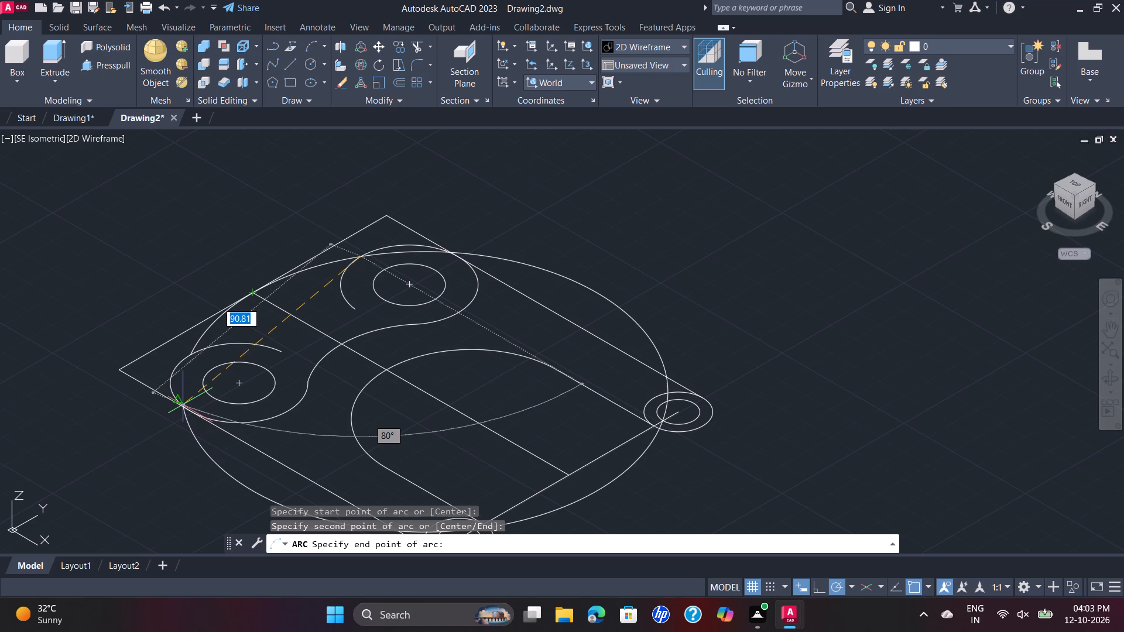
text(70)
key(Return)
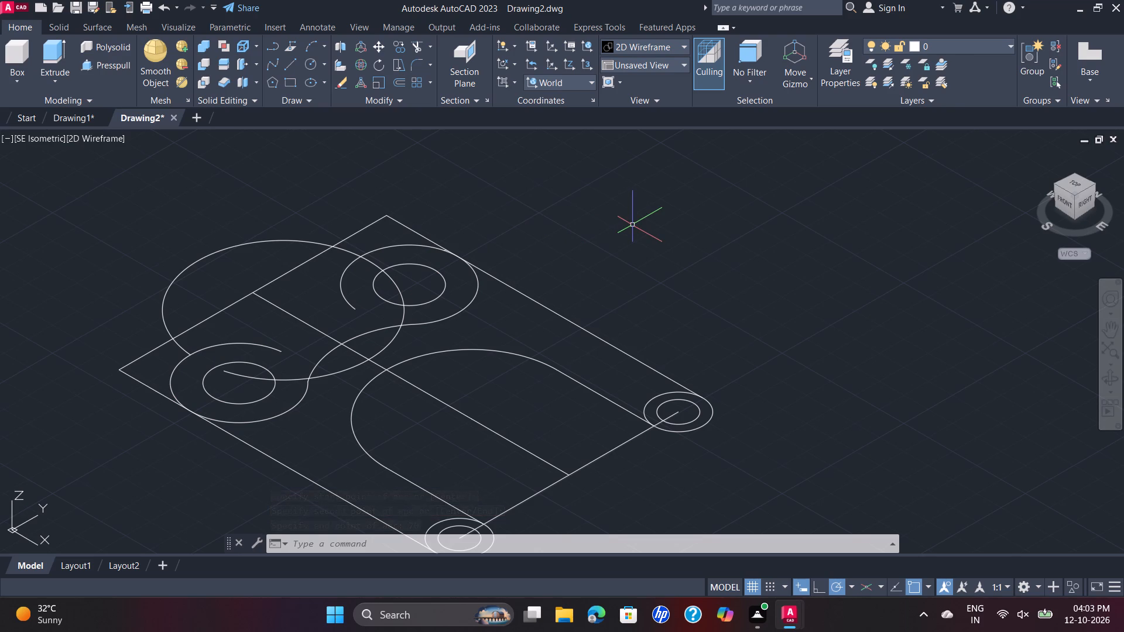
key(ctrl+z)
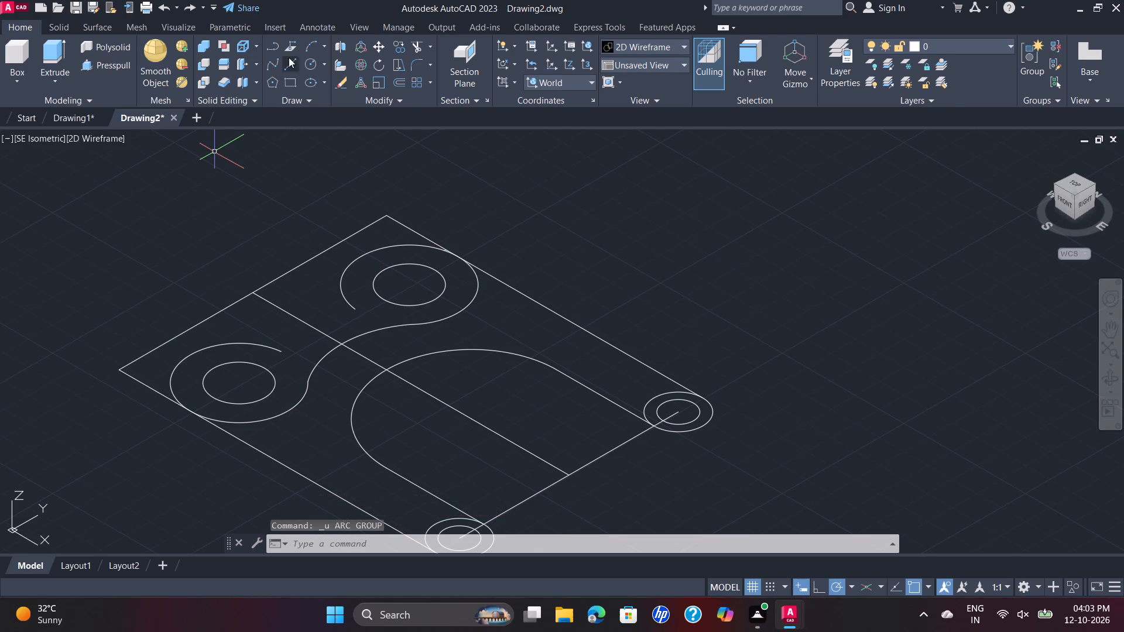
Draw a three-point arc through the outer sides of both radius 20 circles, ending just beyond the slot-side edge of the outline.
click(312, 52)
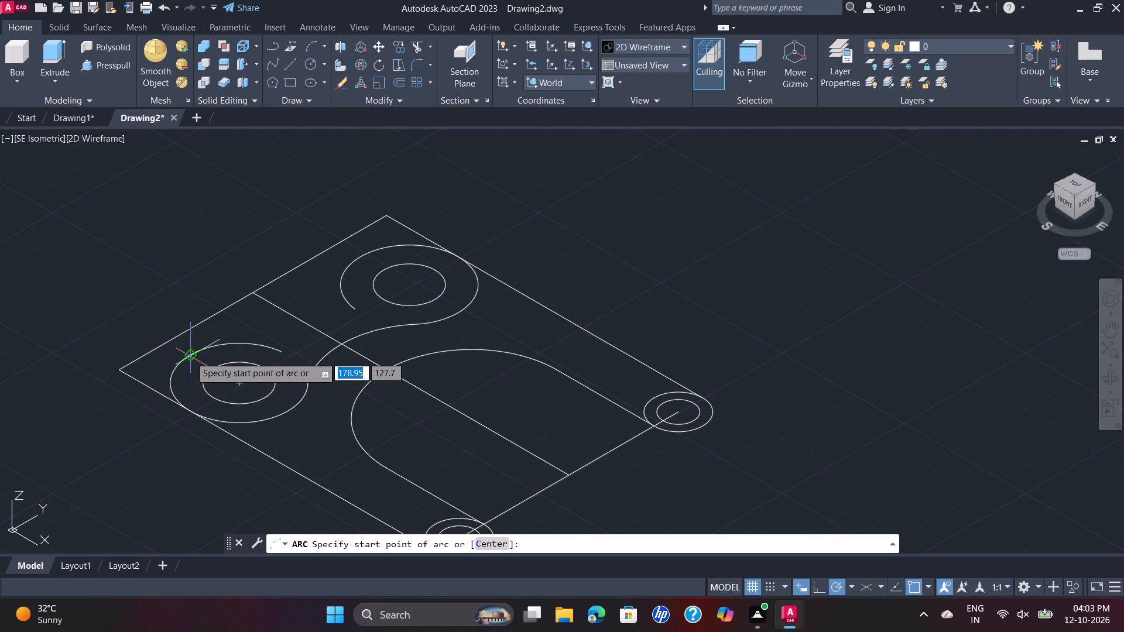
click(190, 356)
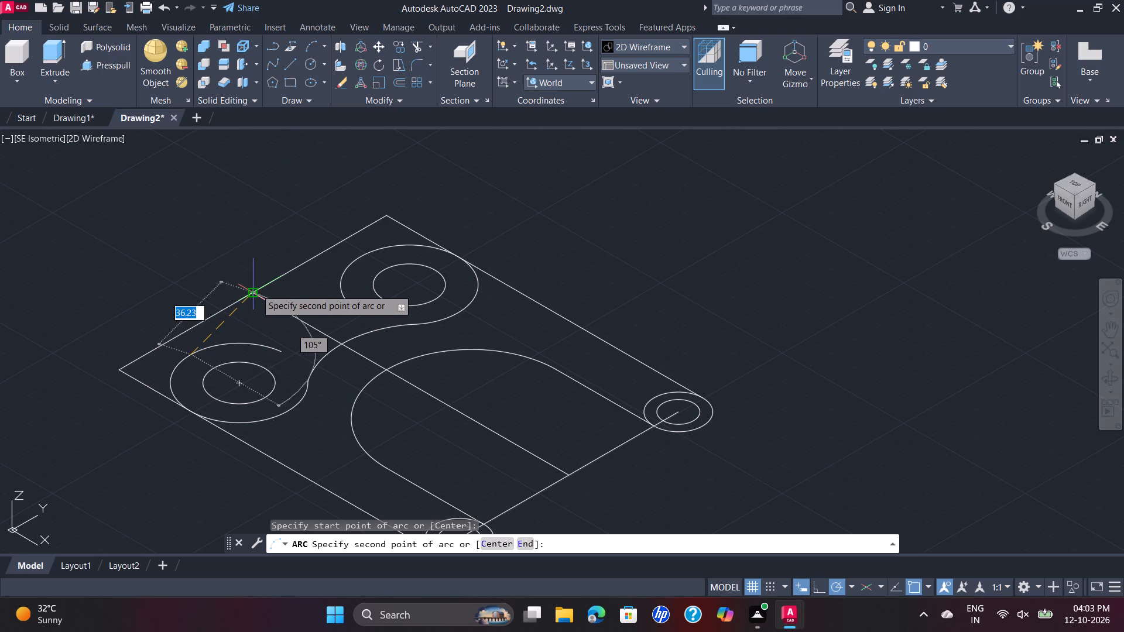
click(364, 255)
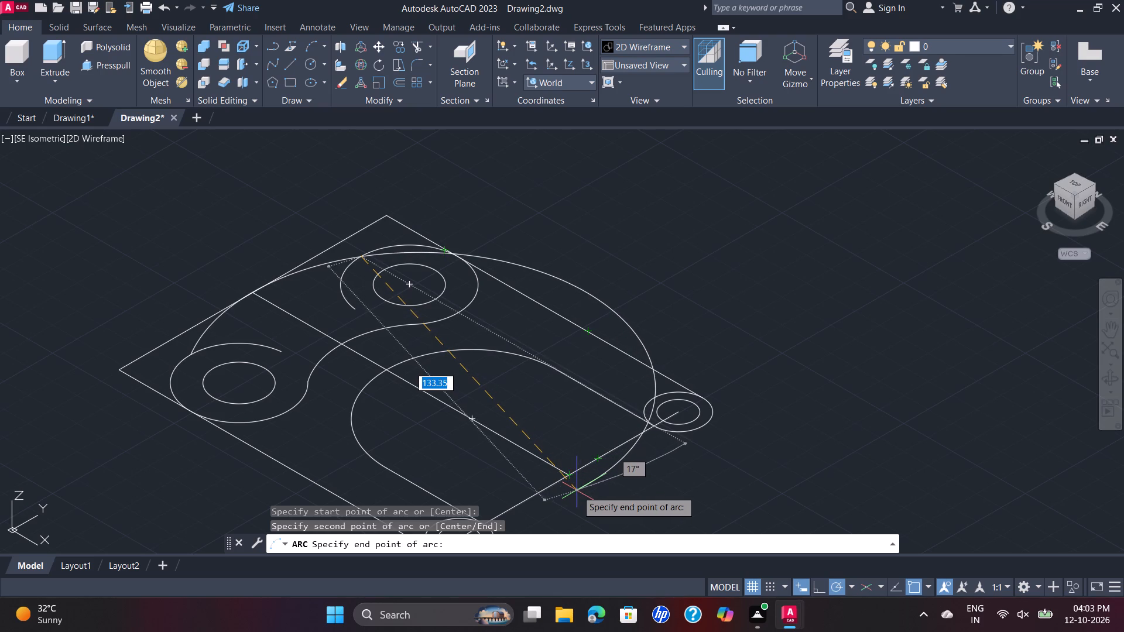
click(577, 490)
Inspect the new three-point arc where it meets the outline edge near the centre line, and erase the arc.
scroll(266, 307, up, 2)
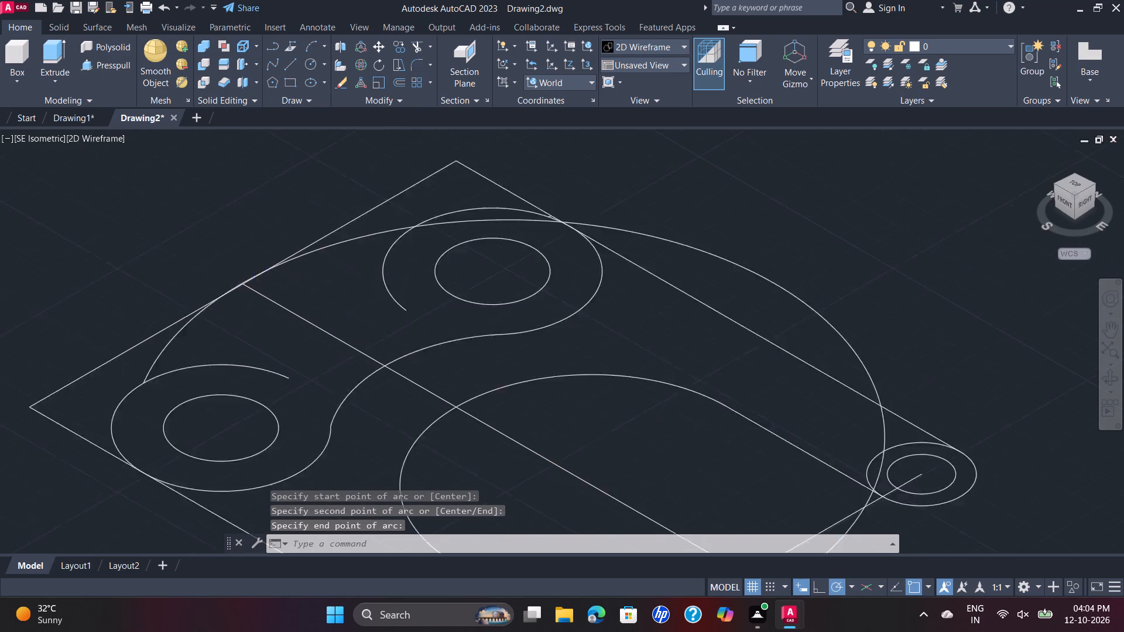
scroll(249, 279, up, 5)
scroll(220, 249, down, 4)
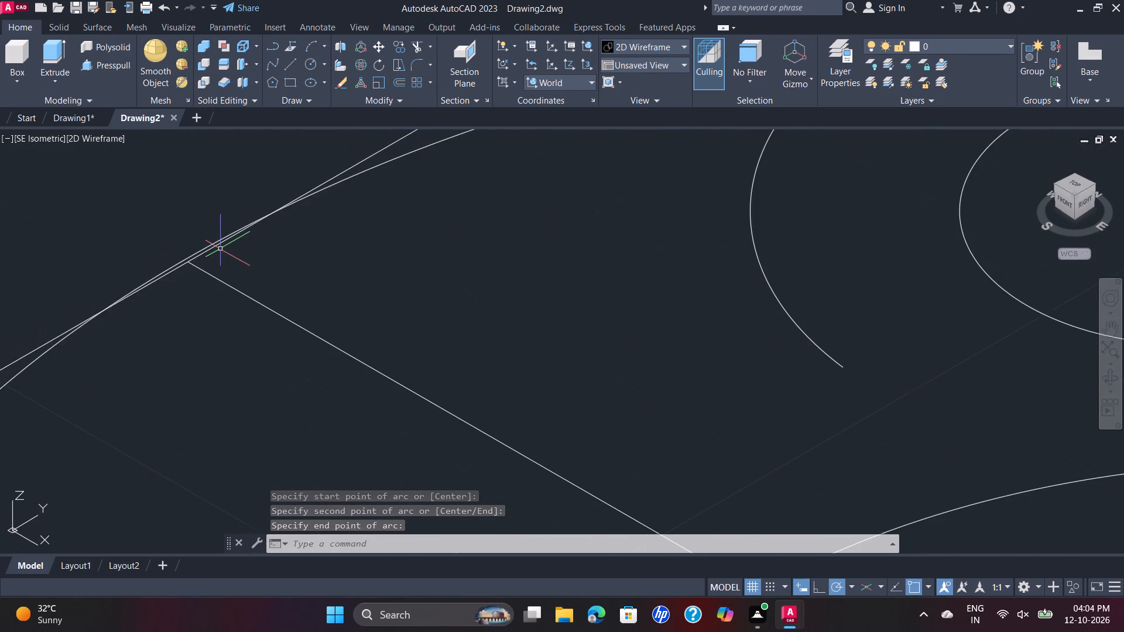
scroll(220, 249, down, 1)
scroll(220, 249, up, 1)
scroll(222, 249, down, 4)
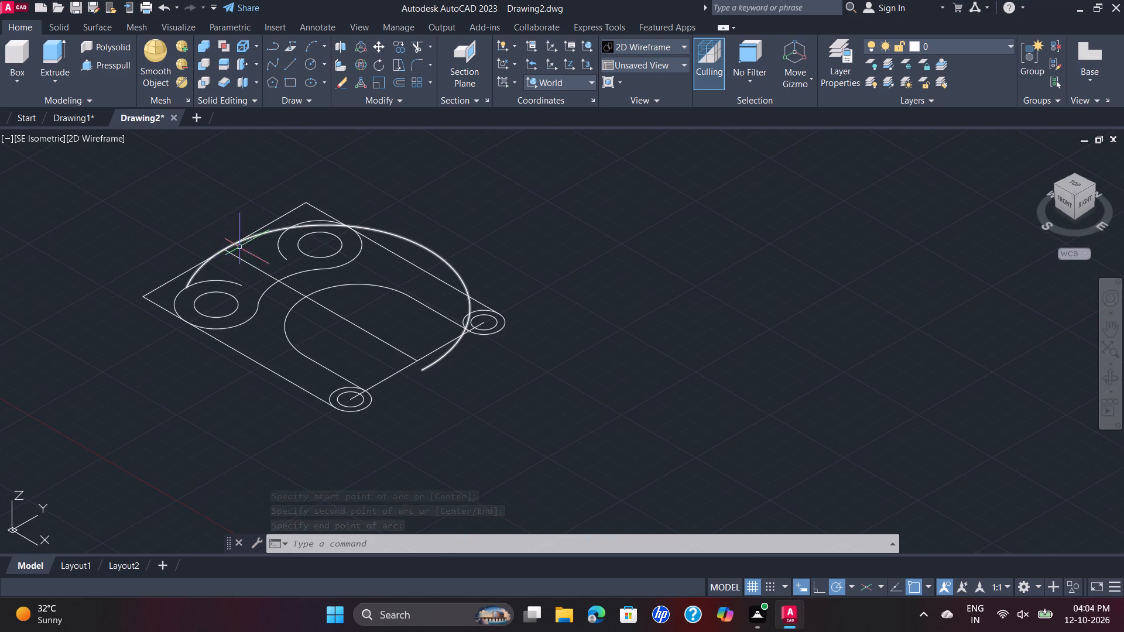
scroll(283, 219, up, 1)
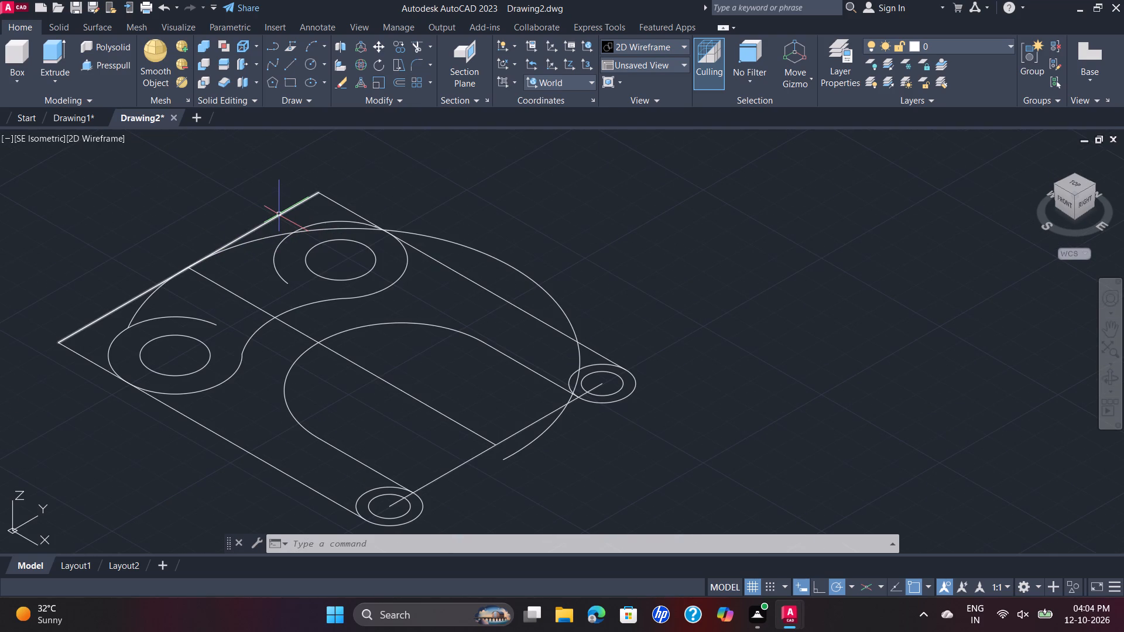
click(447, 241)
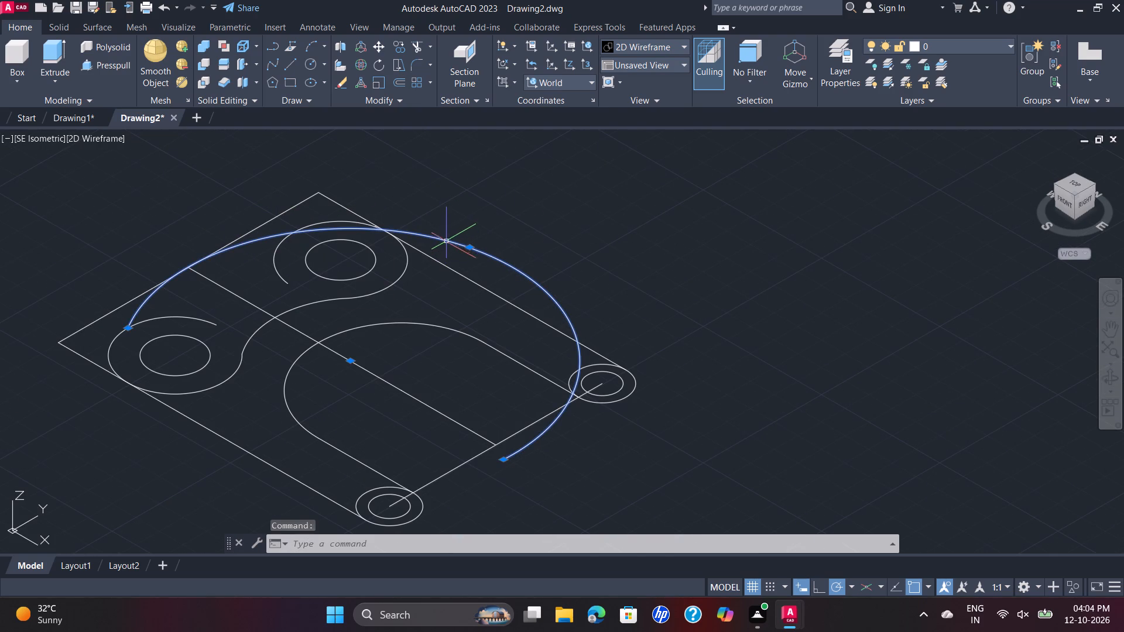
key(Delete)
Copy the radius 35 slot arc from its midpoint on the centre line to the centre line's end on the outline's far edge.
click(311, 348)
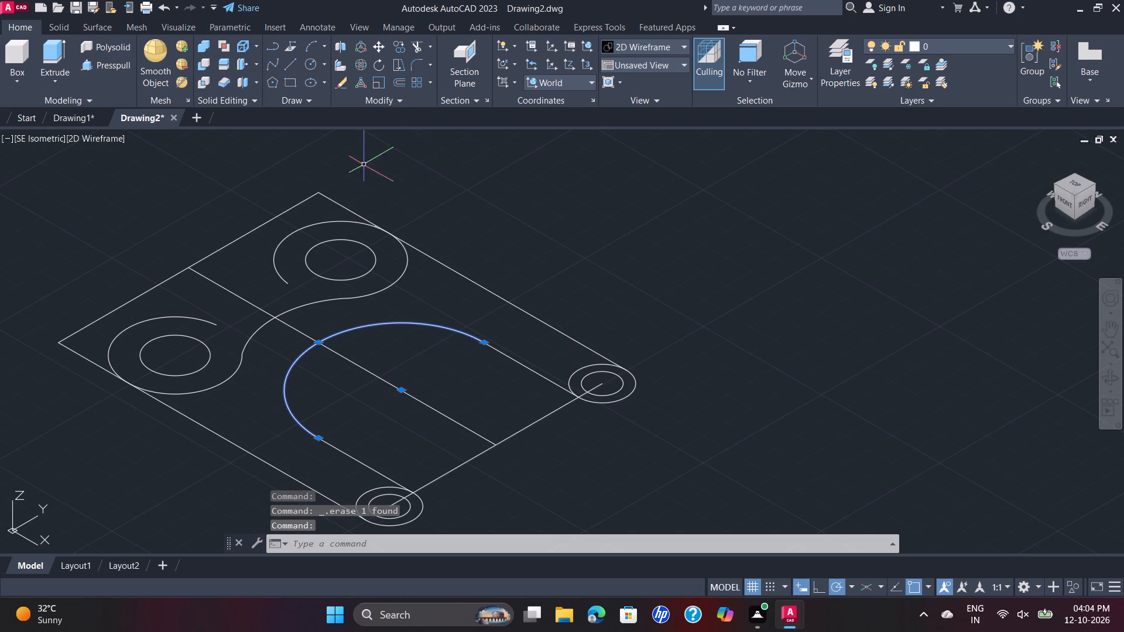
click(395, 51)
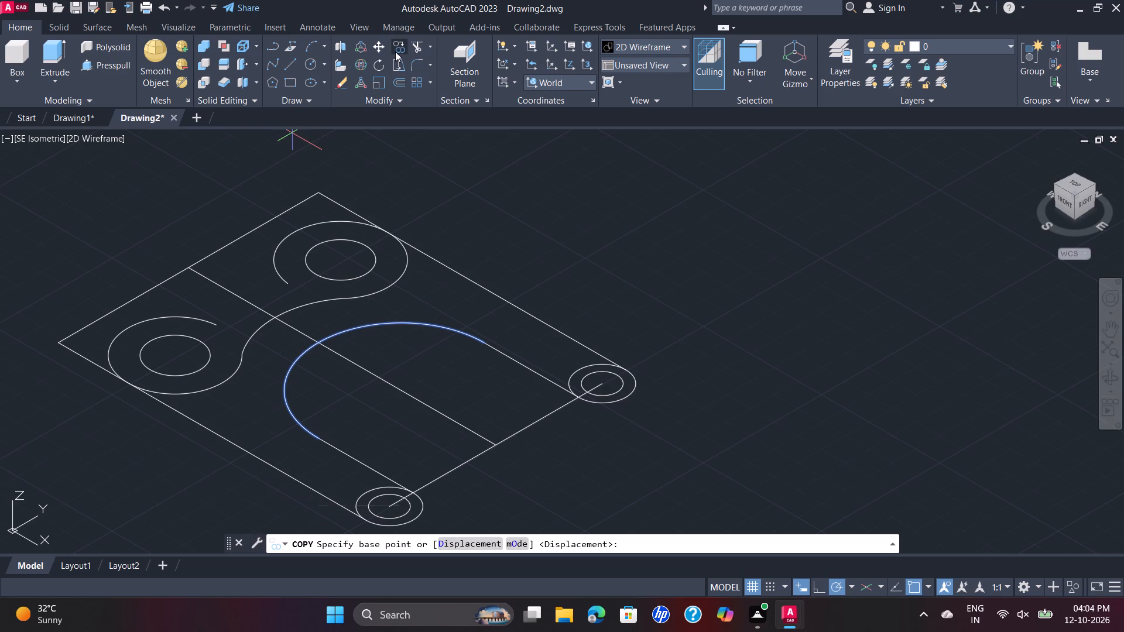
click(318, 346)
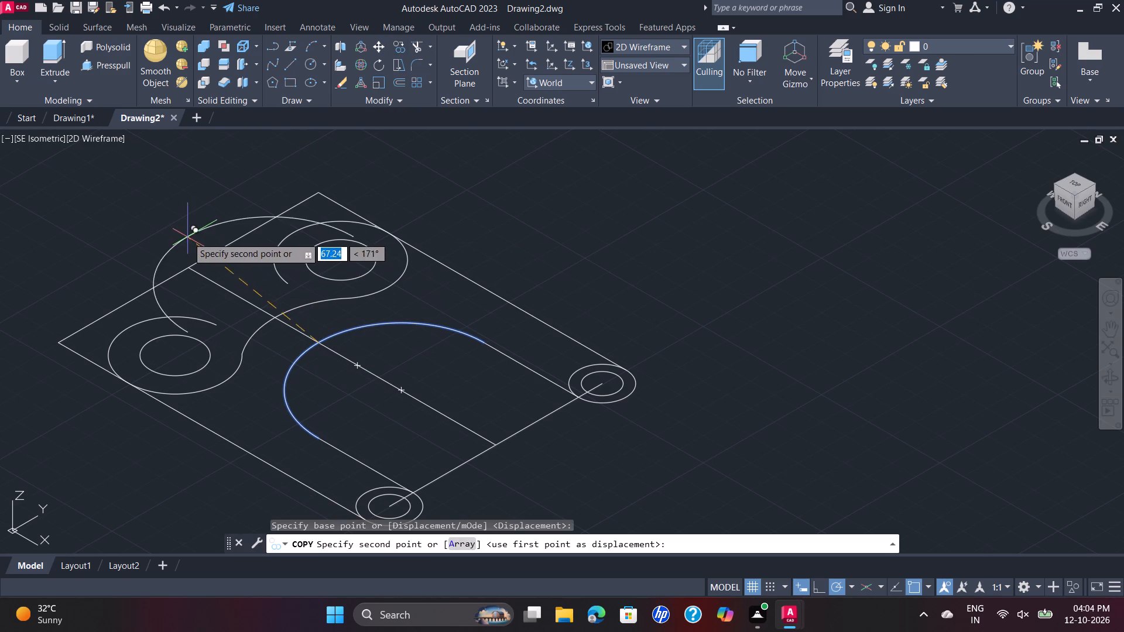
click(191, 267)
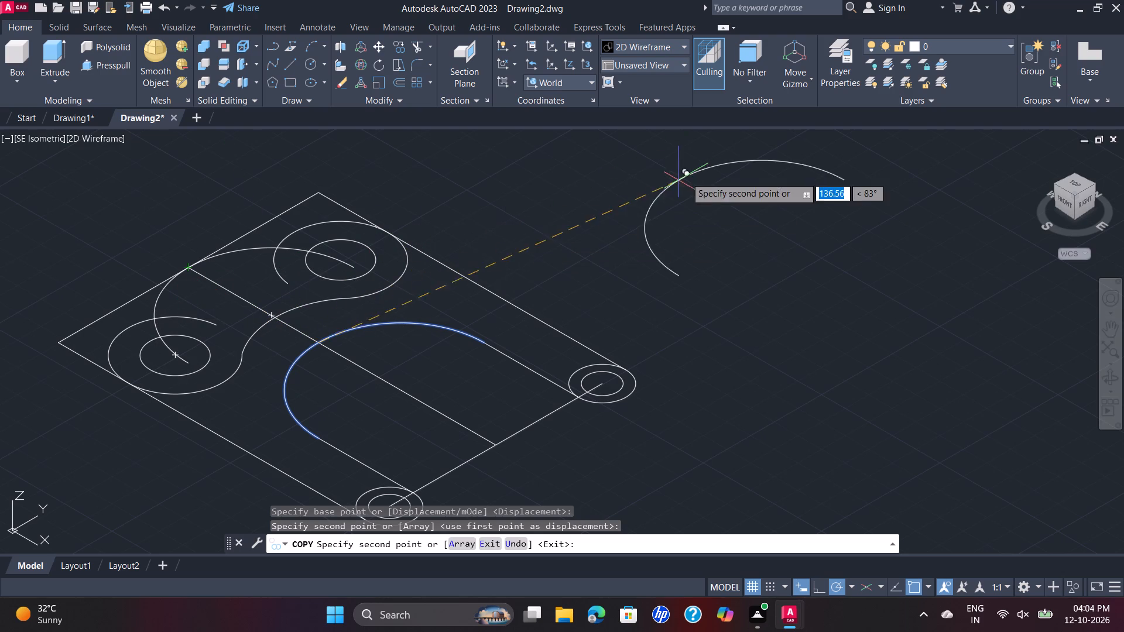
key(Escape)
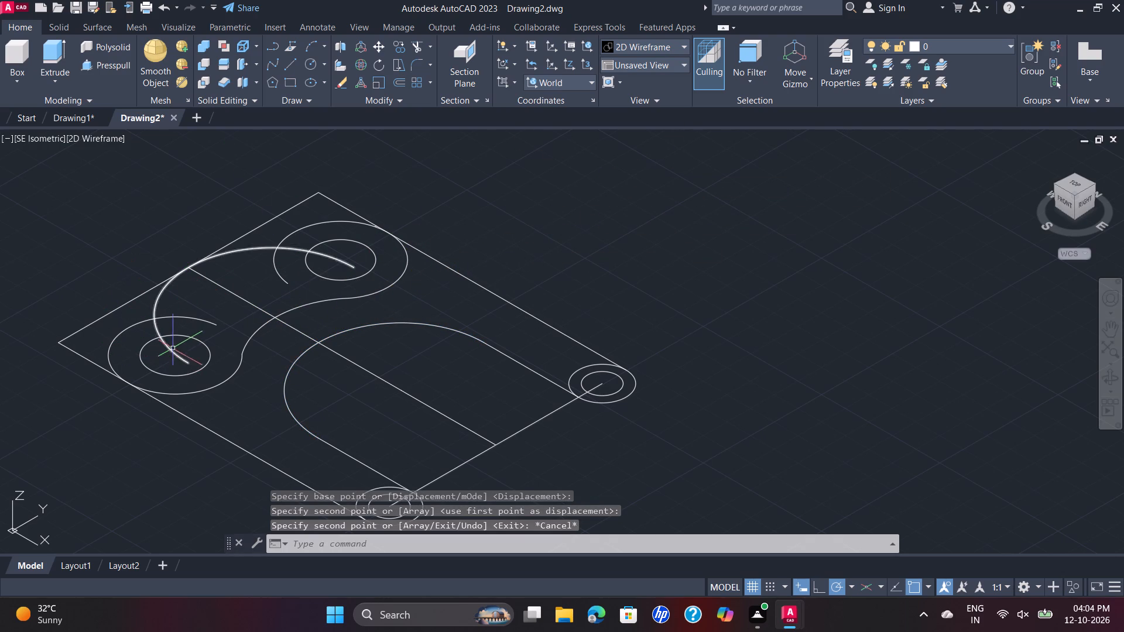
Erase the copied arc that passes through the centre line's end on the outline's far edge.
scroll(173, 346, up, 1)
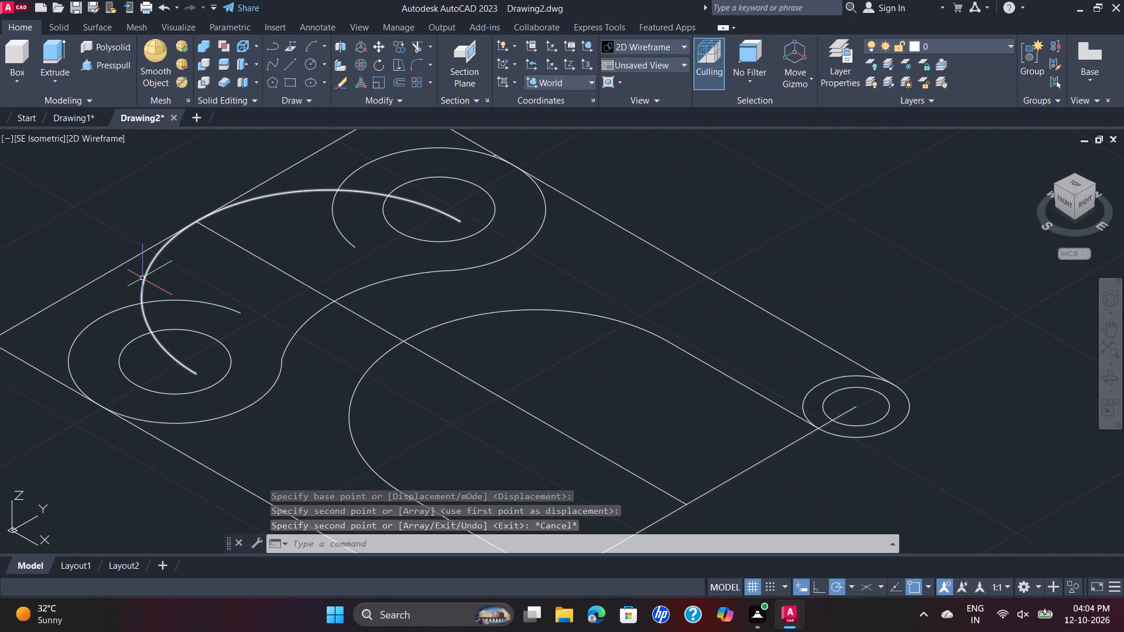
click(142, 278)
key(Delete)
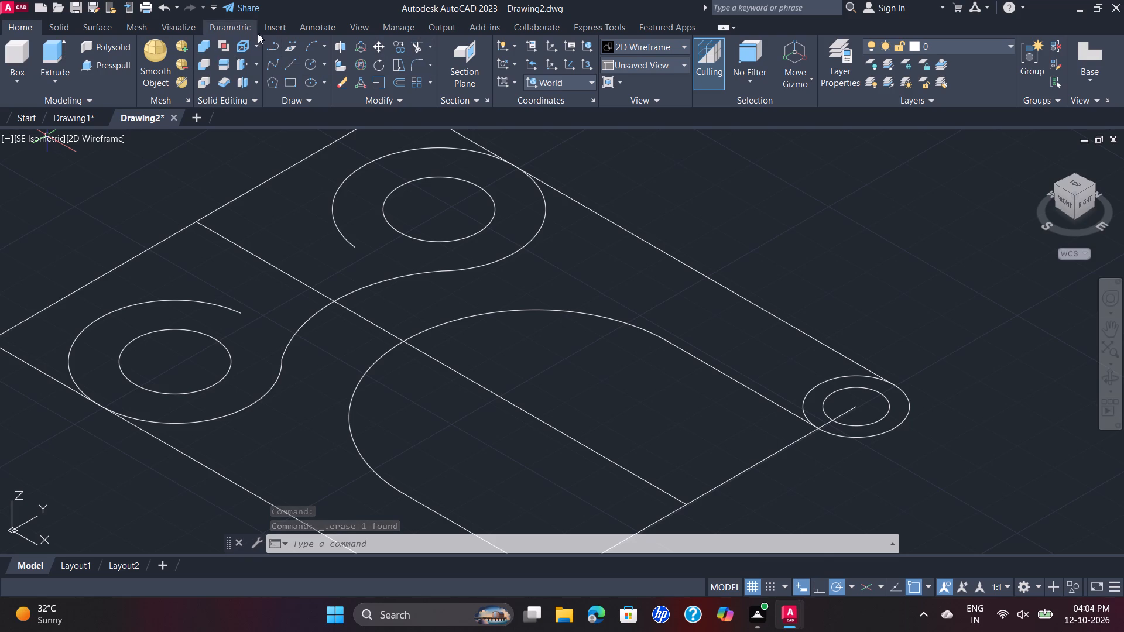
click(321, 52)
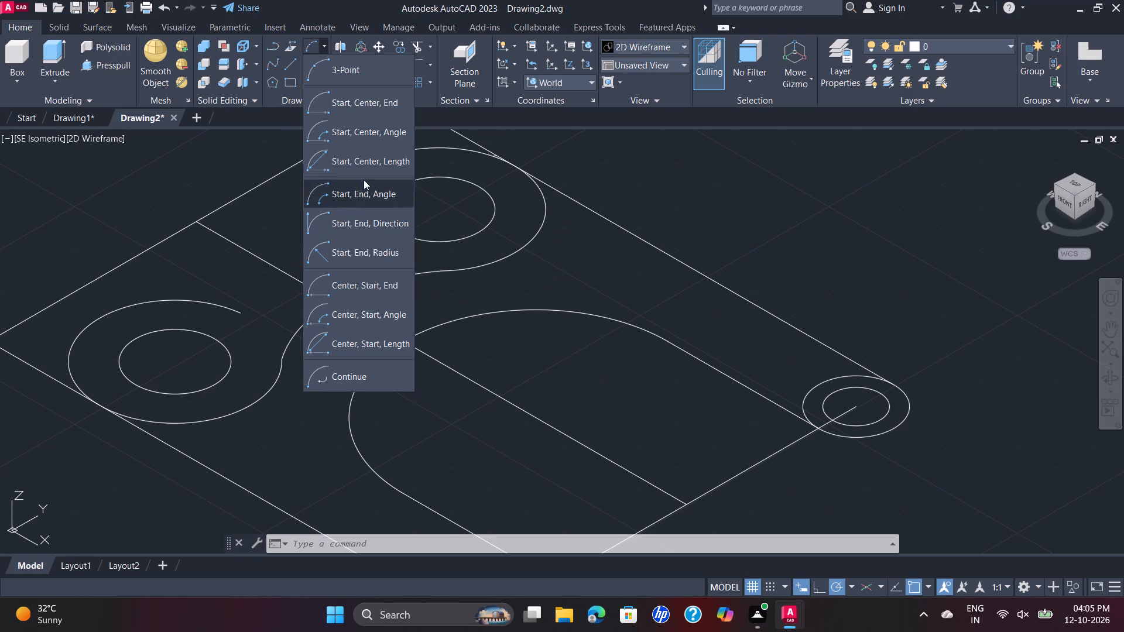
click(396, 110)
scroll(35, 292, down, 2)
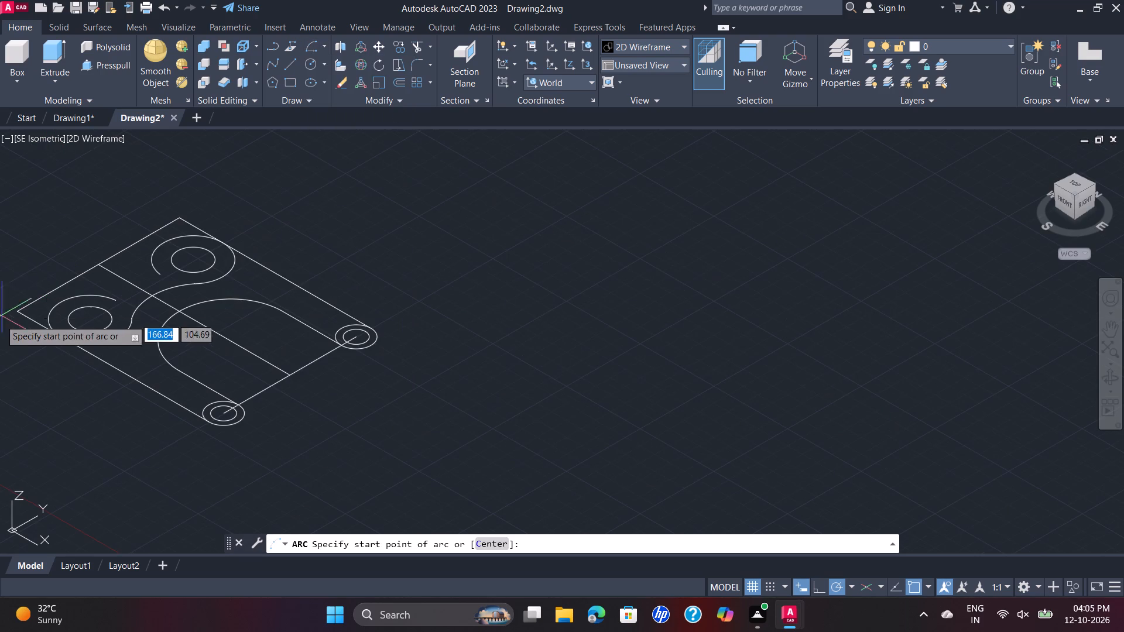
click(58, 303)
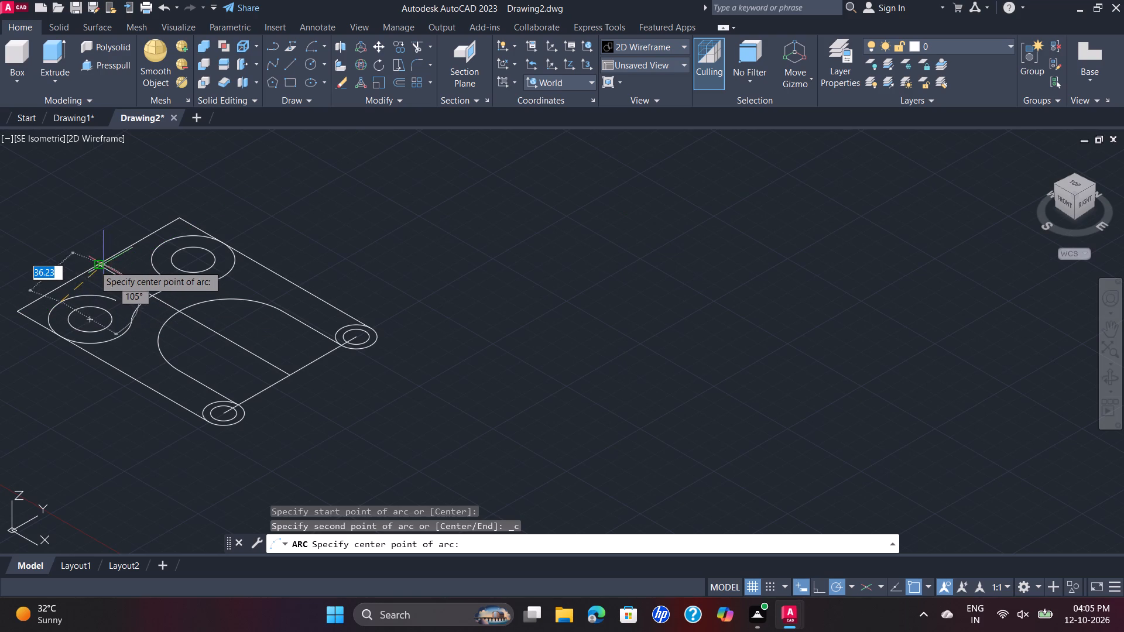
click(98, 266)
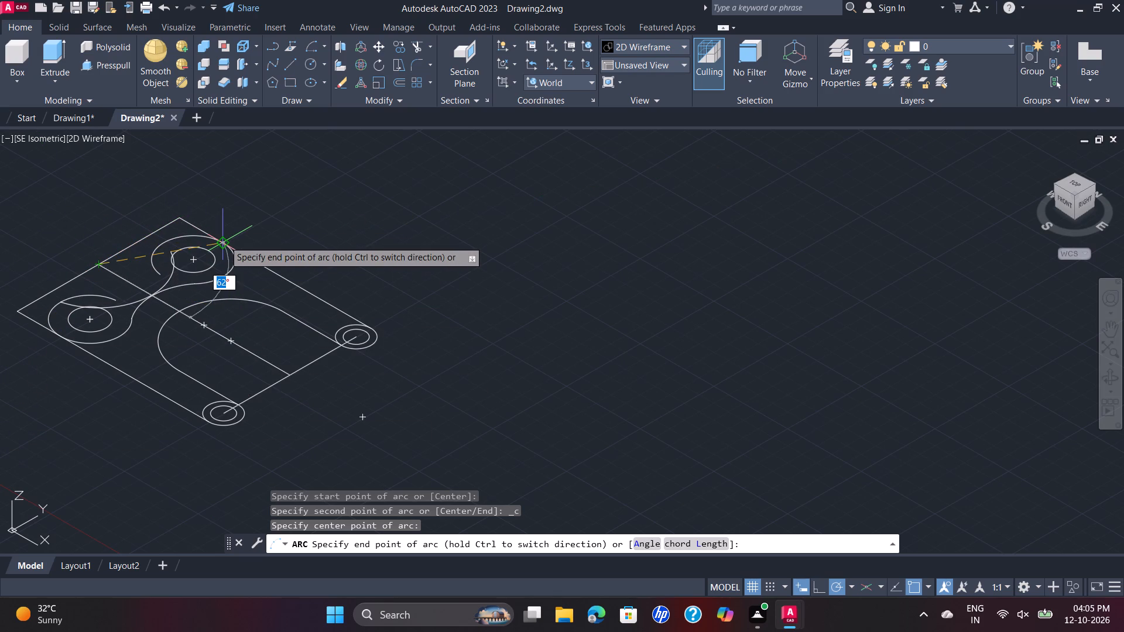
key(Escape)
Draw a three-point arc between the outer sides of both radius 20 circles, passing through the centre line's end on the outline's far edge.
key(space)
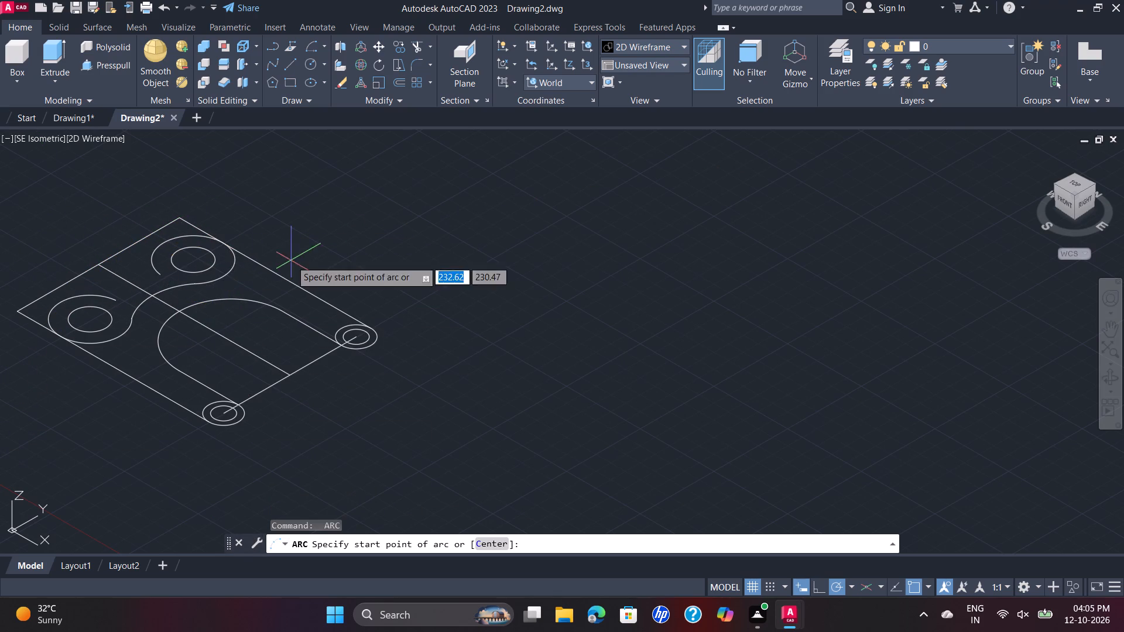
click(165, 244)
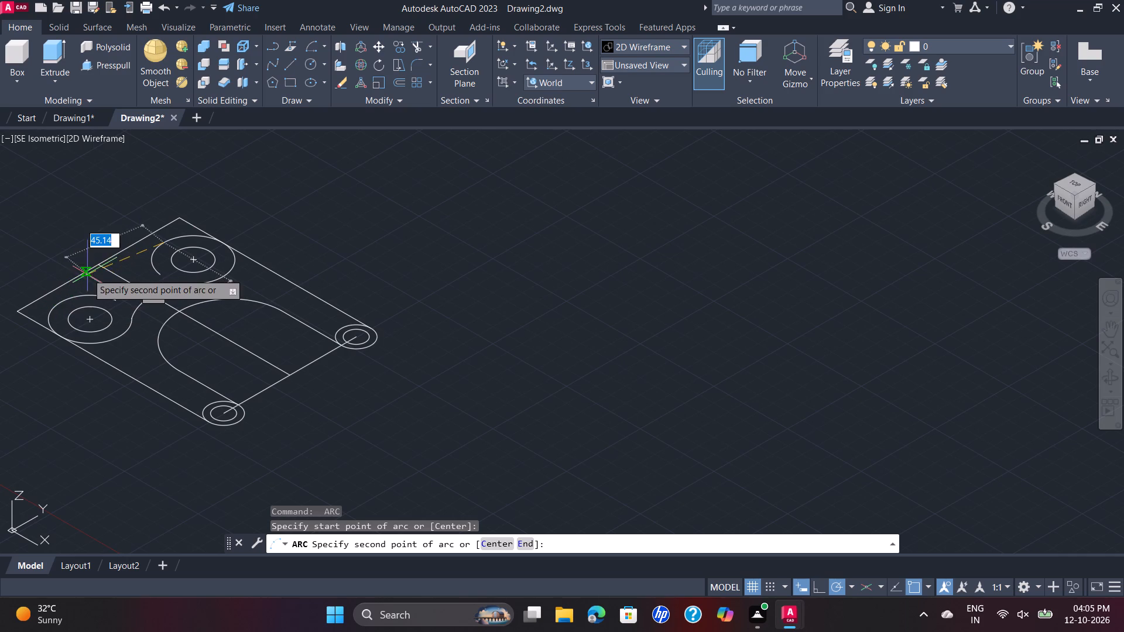
click(96, 267)
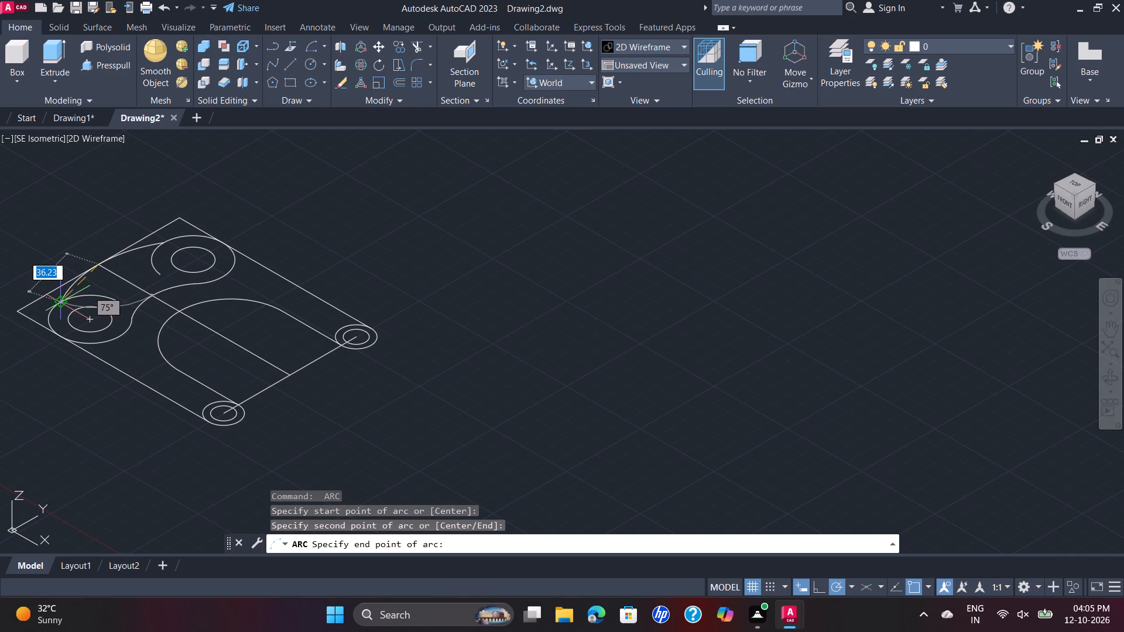
click(61, 304)
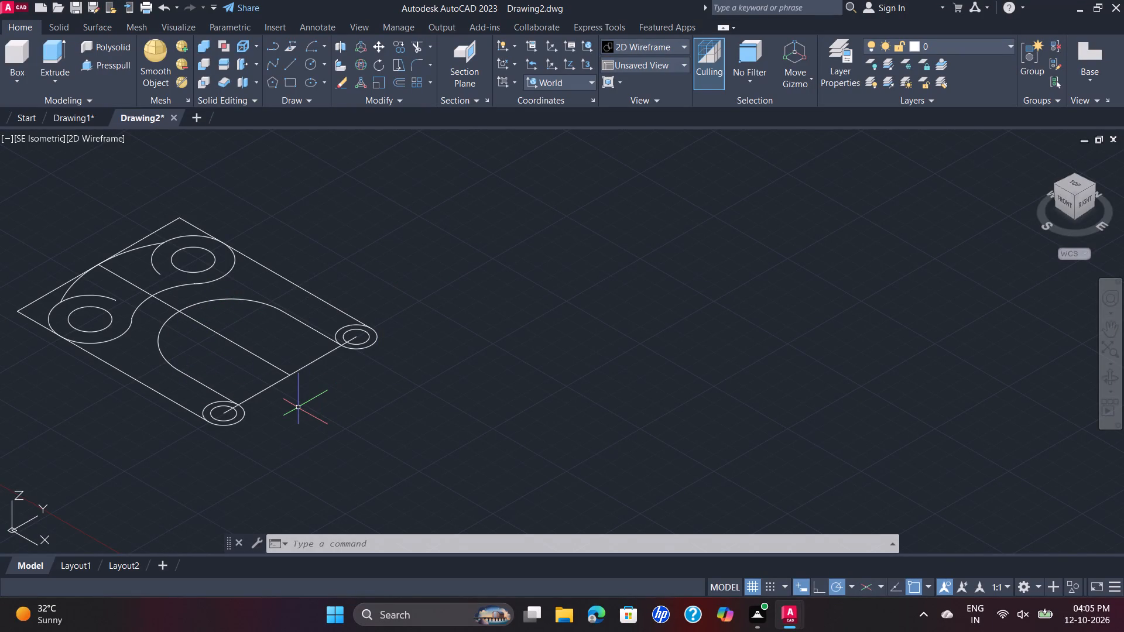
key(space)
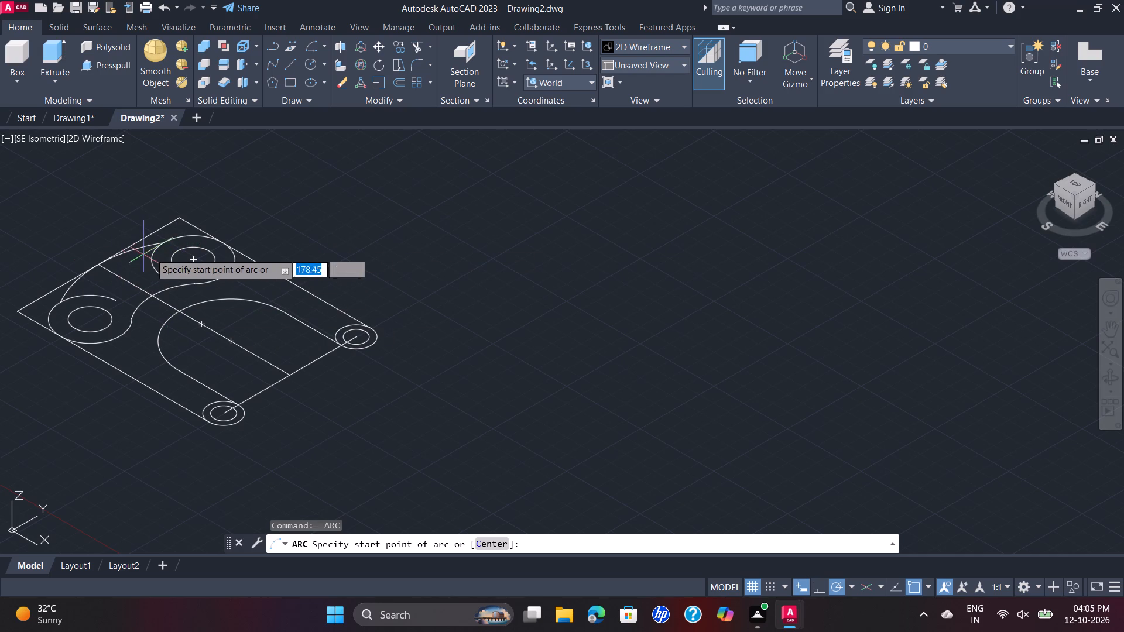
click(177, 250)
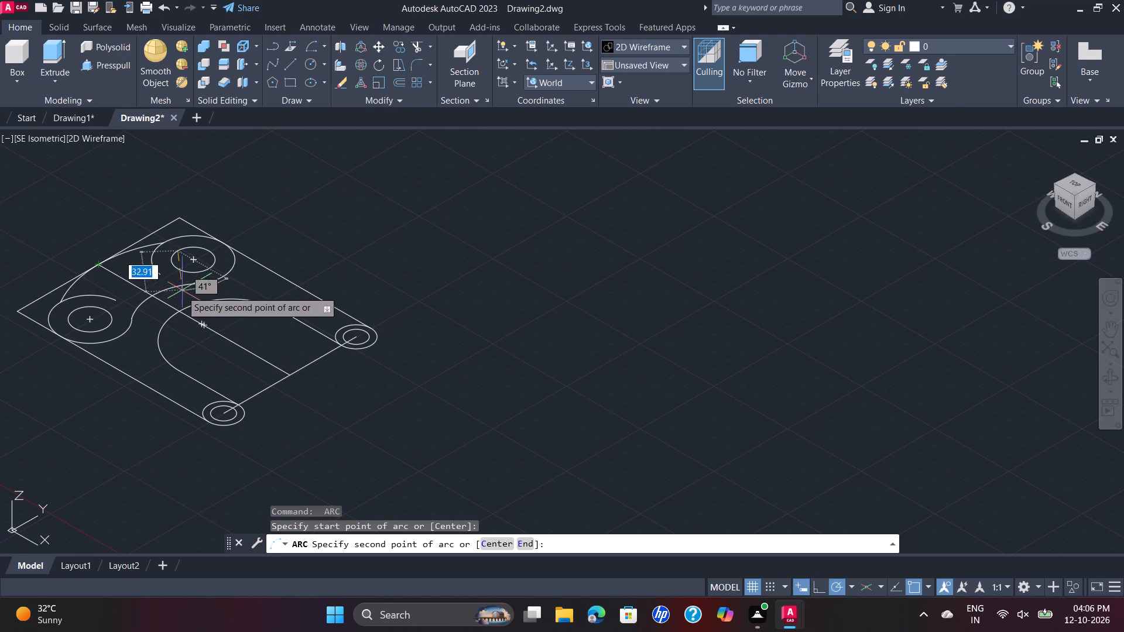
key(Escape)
Erase the centre line segment running from the outline's far edge to the centre of the slot arc.
scroll(101, 266, up, 4)
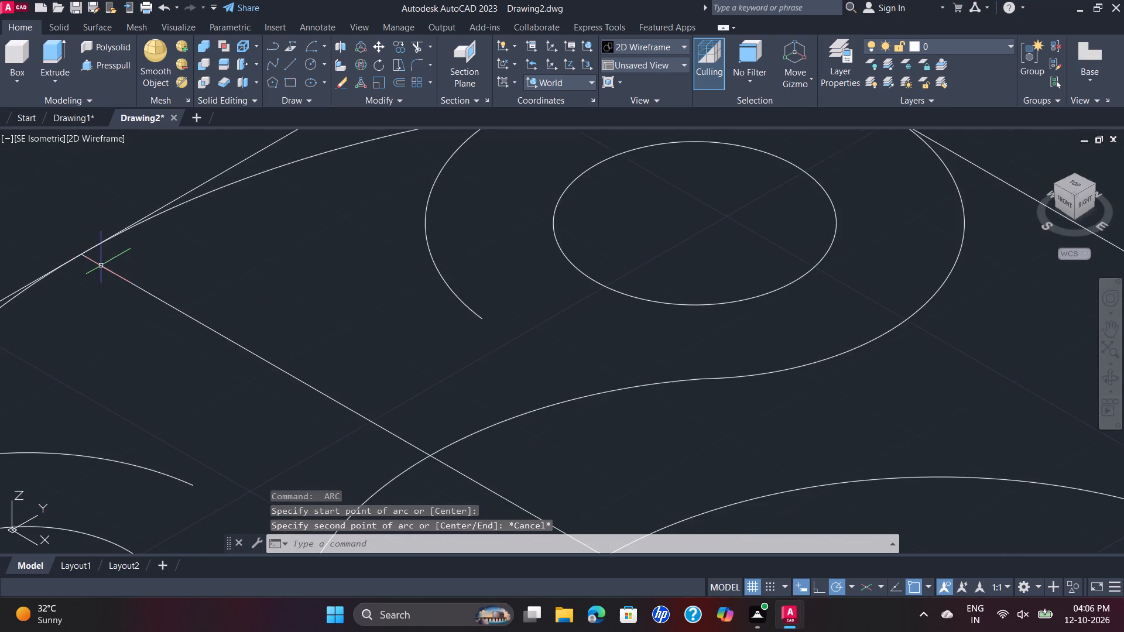
scroll(83, 254, up, 6)
scroll(82, 253, down, 9)
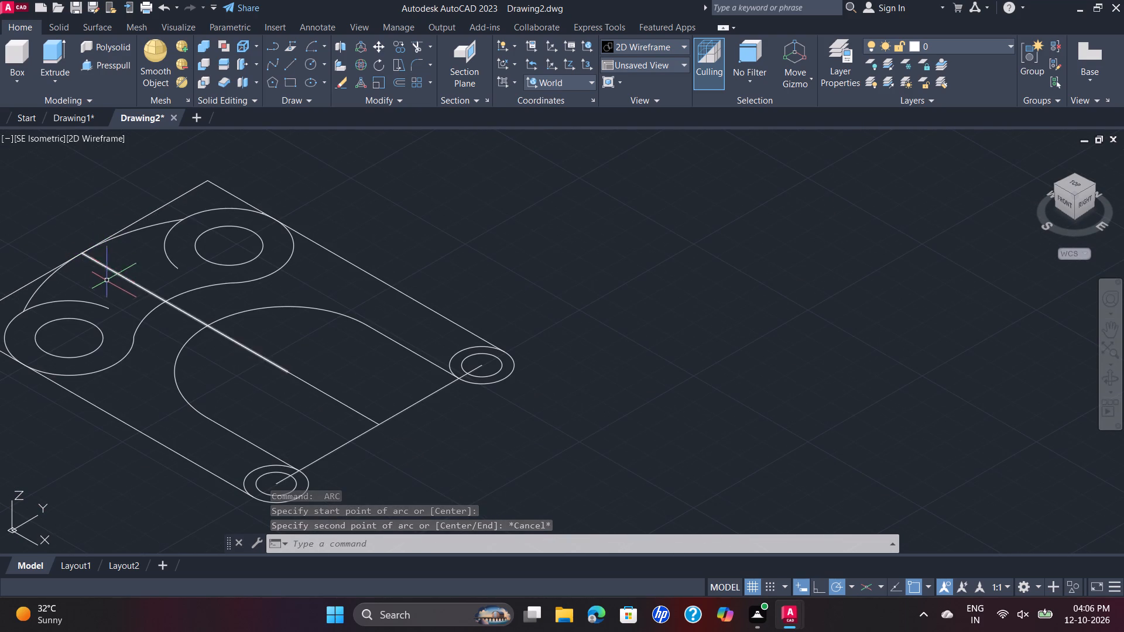
click(126, 279)
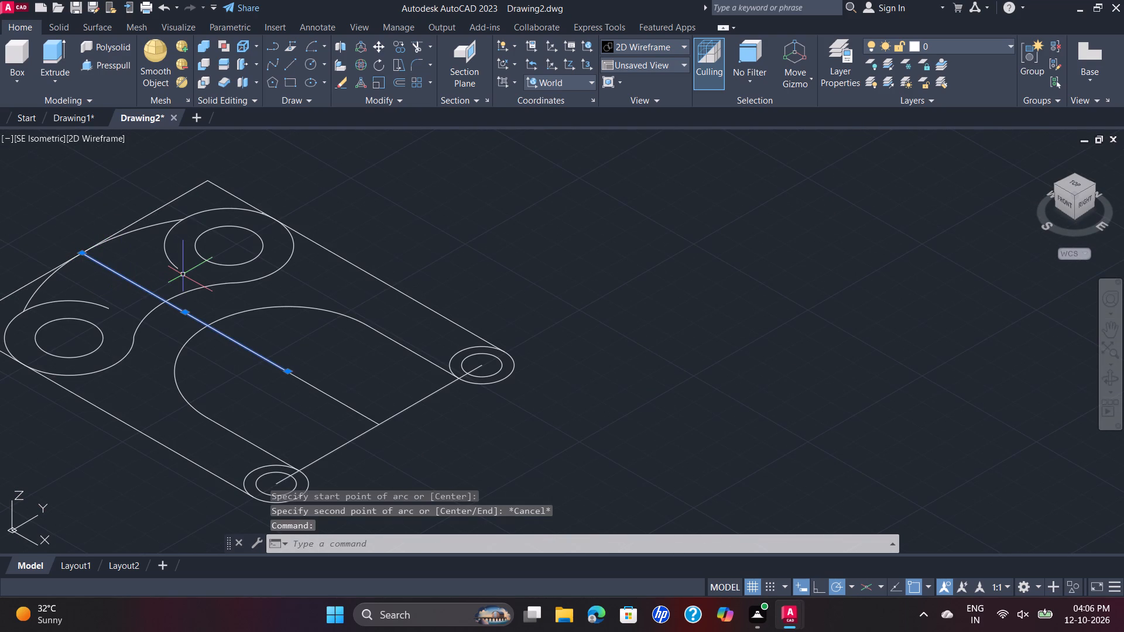
key(Delete)
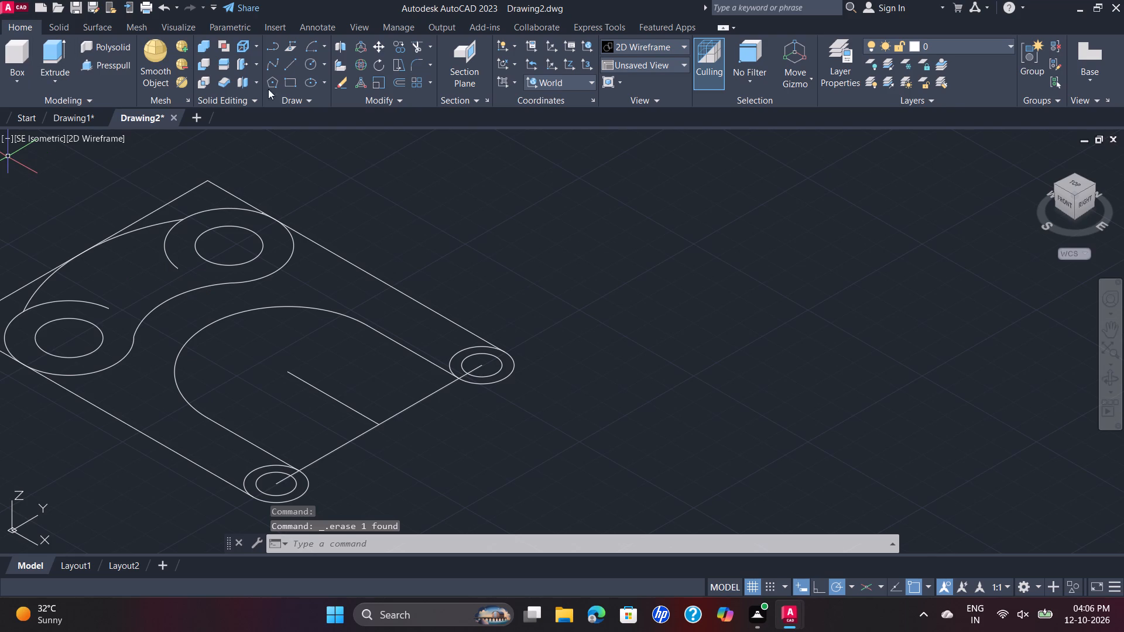
Draw a line joining the centres of the two radius 20 circles.
click(283, 70)
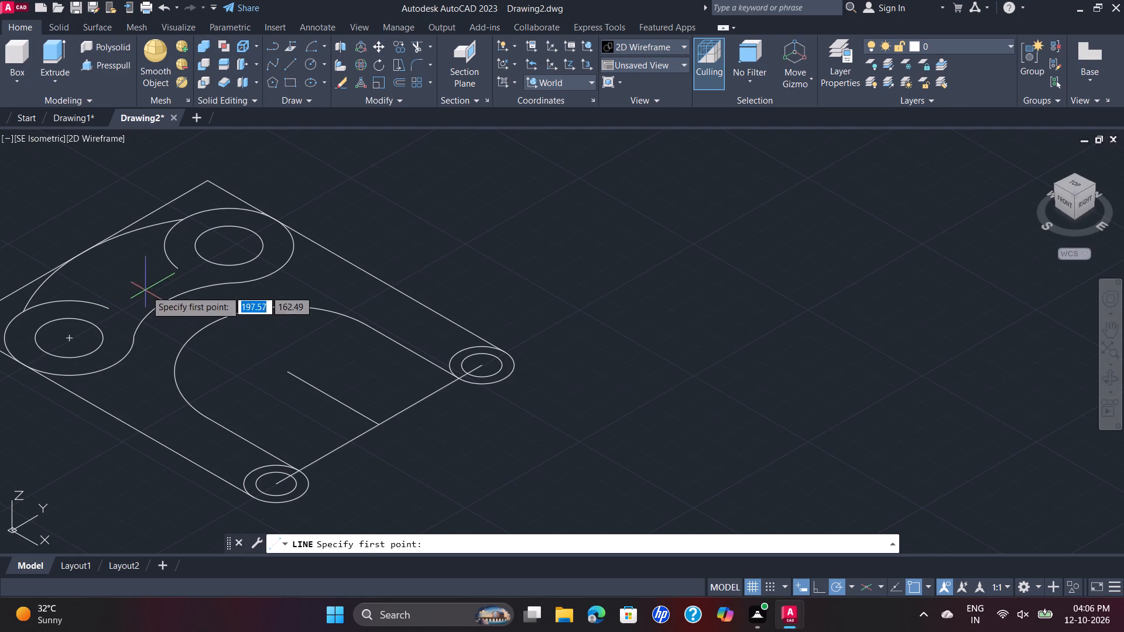
click(232, 248)
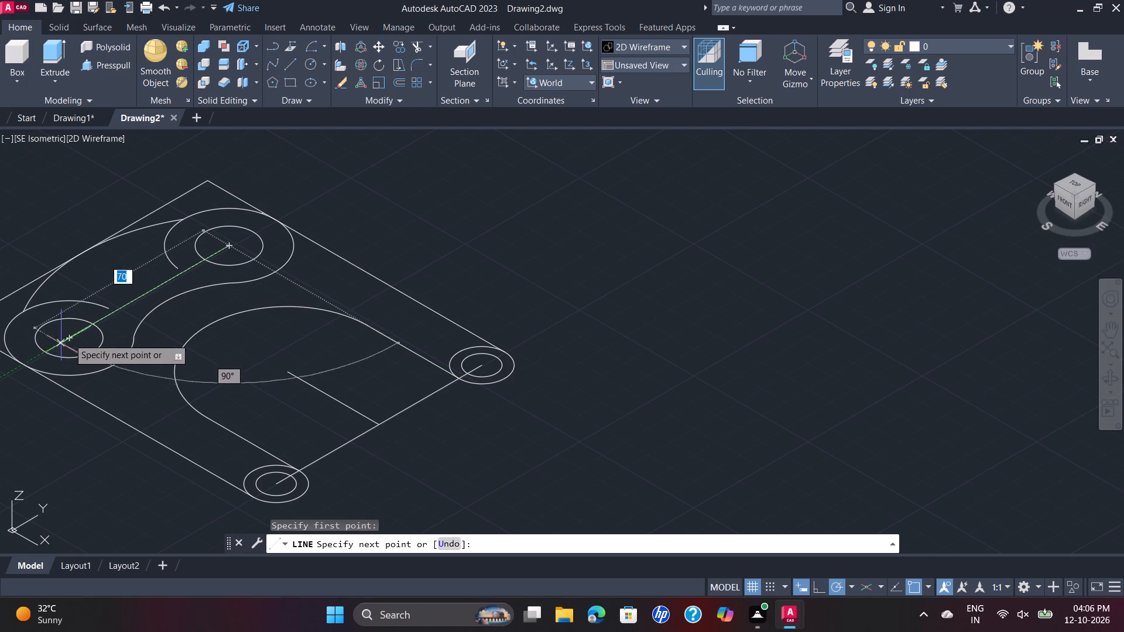
click(67, 341)
key(Escape)
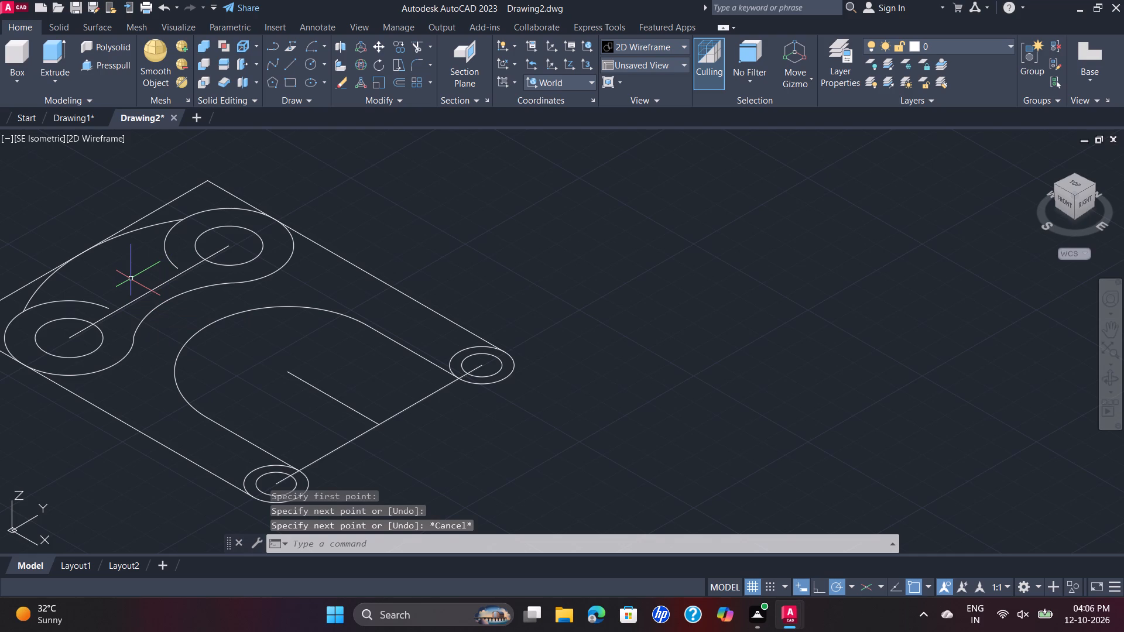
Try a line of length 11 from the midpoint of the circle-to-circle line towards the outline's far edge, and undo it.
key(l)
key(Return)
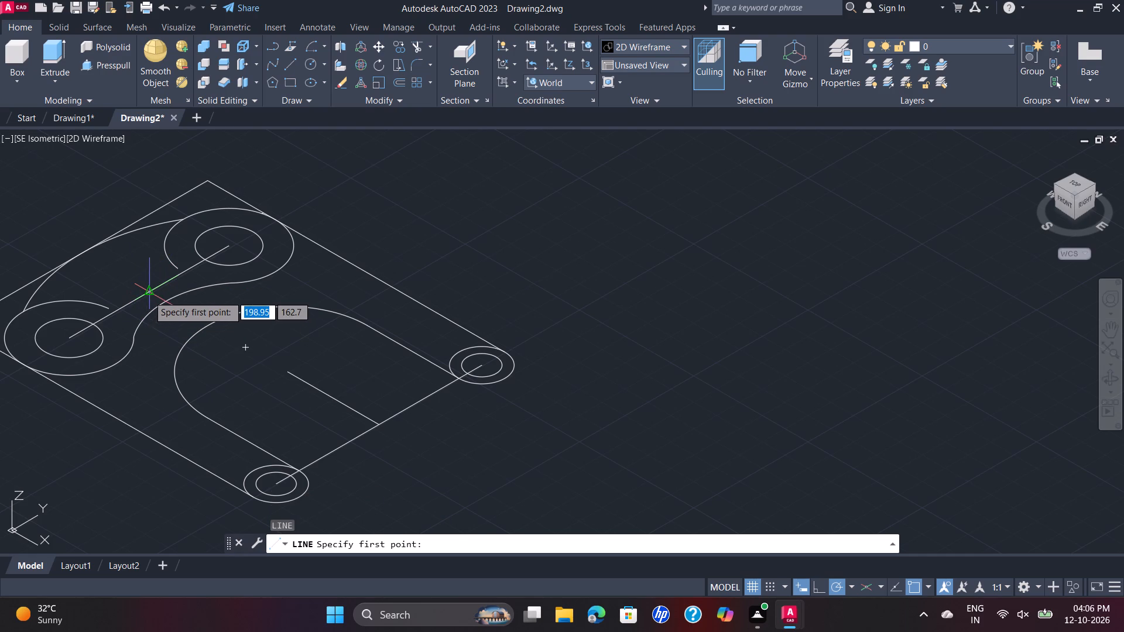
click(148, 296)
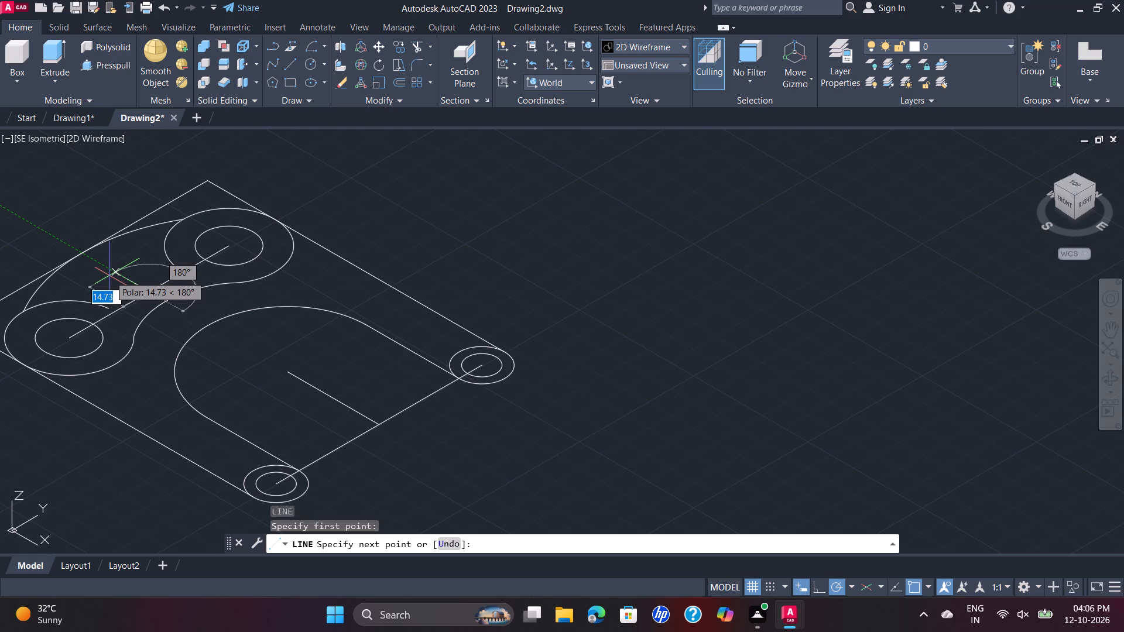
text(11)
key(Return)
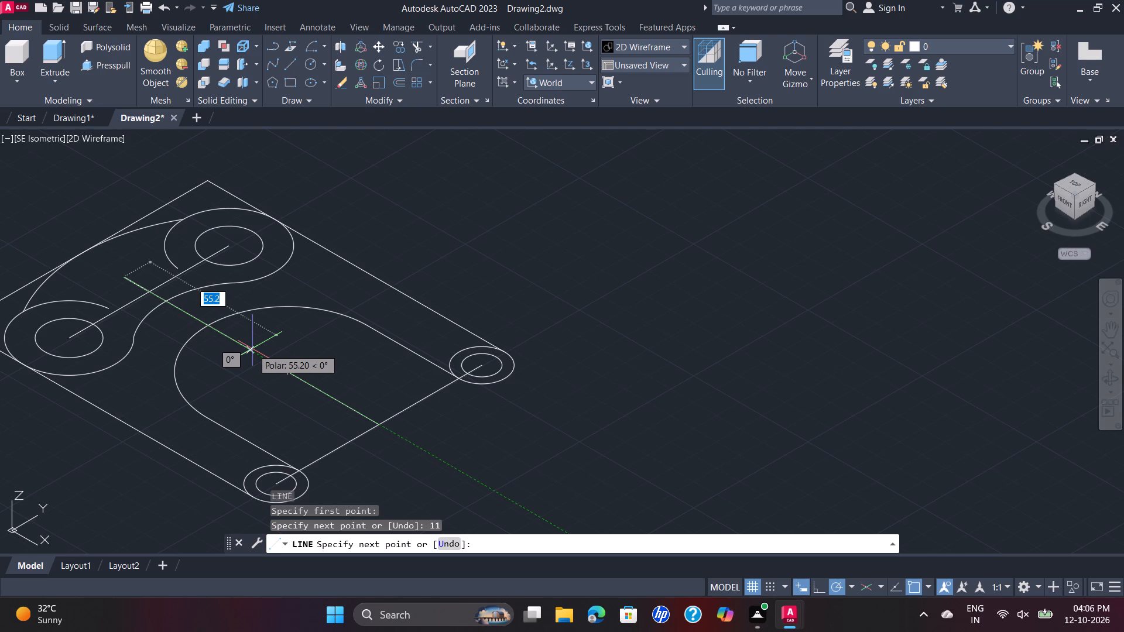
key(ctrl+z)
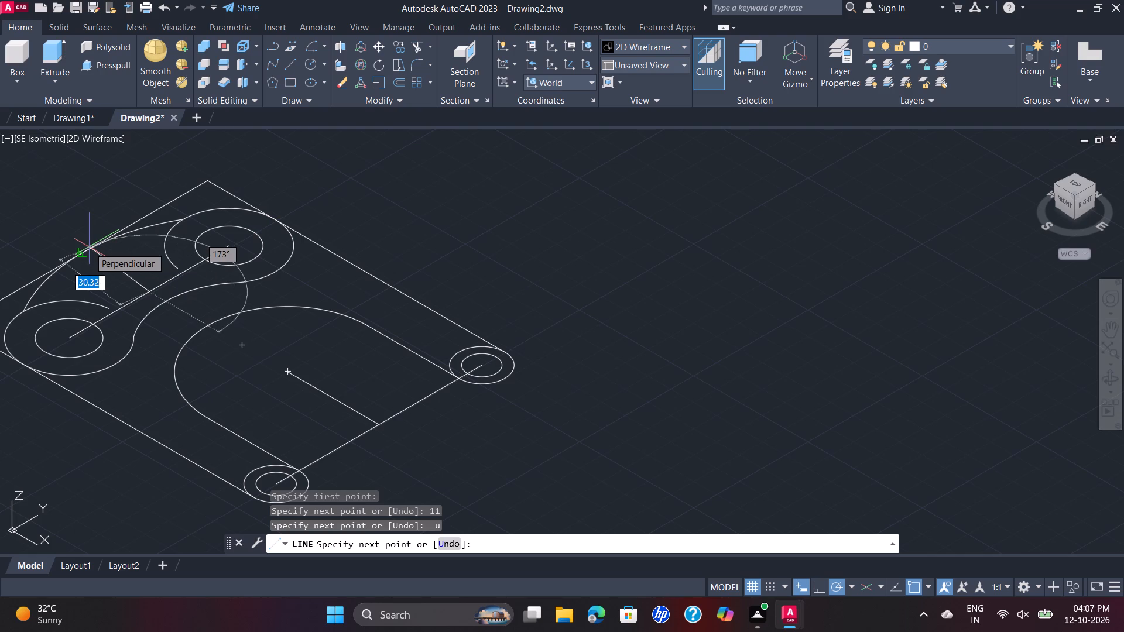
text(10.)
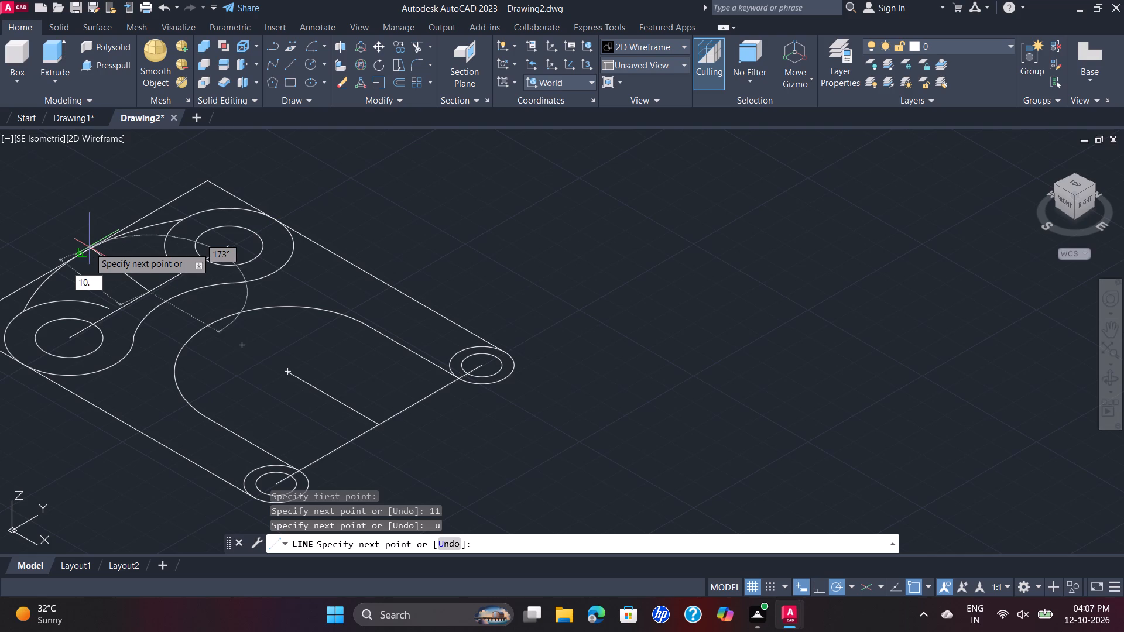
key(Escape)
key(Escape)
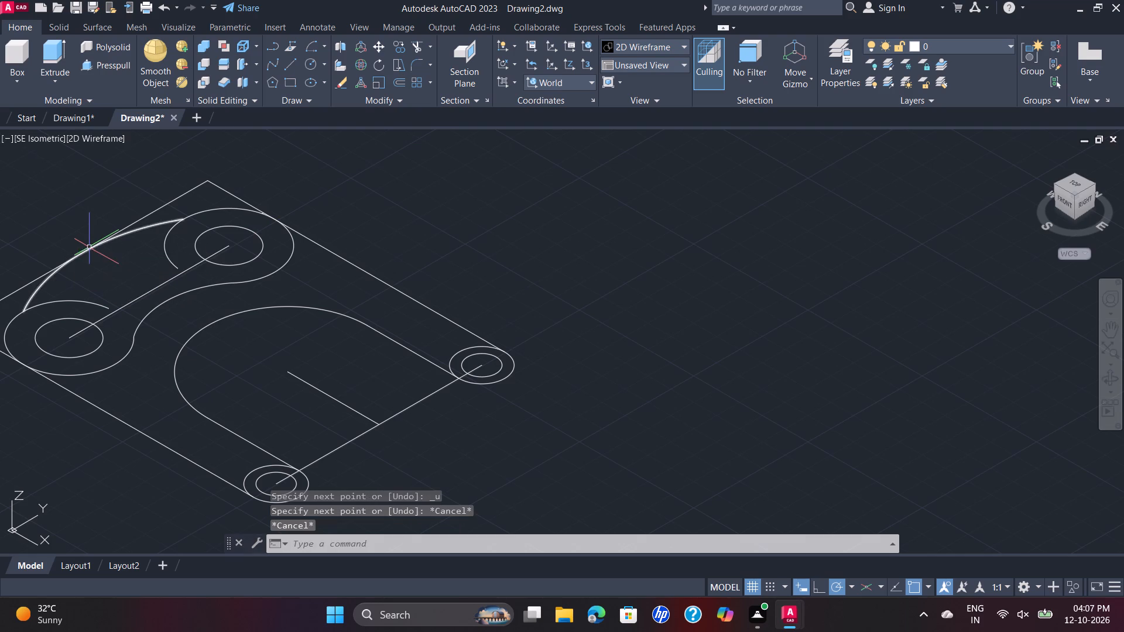
Draw a line 10.5 long from the circle-to-circle line's midpoint towards the outline's far edge, and a 21 long line back across it.
key(space)
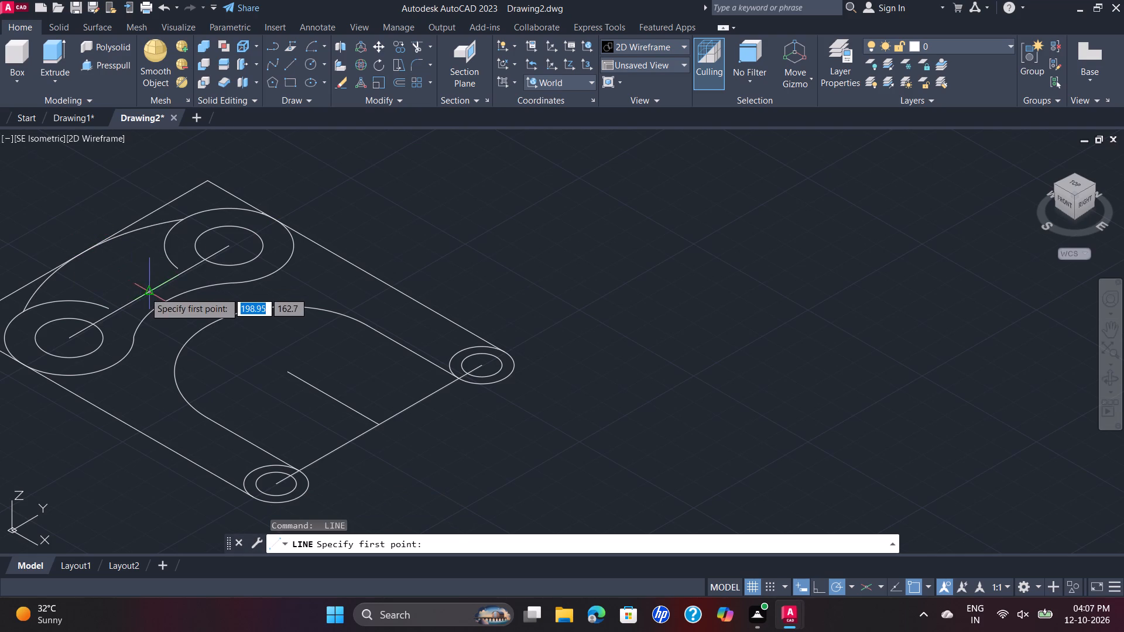
click(147, 291)
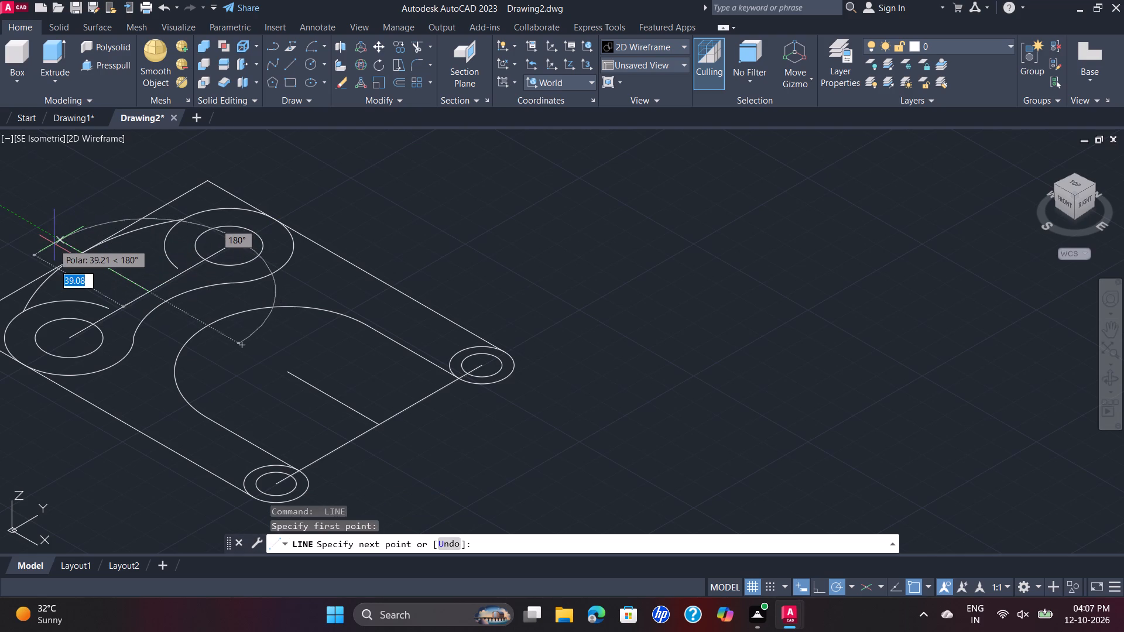
text(10)
key(period)
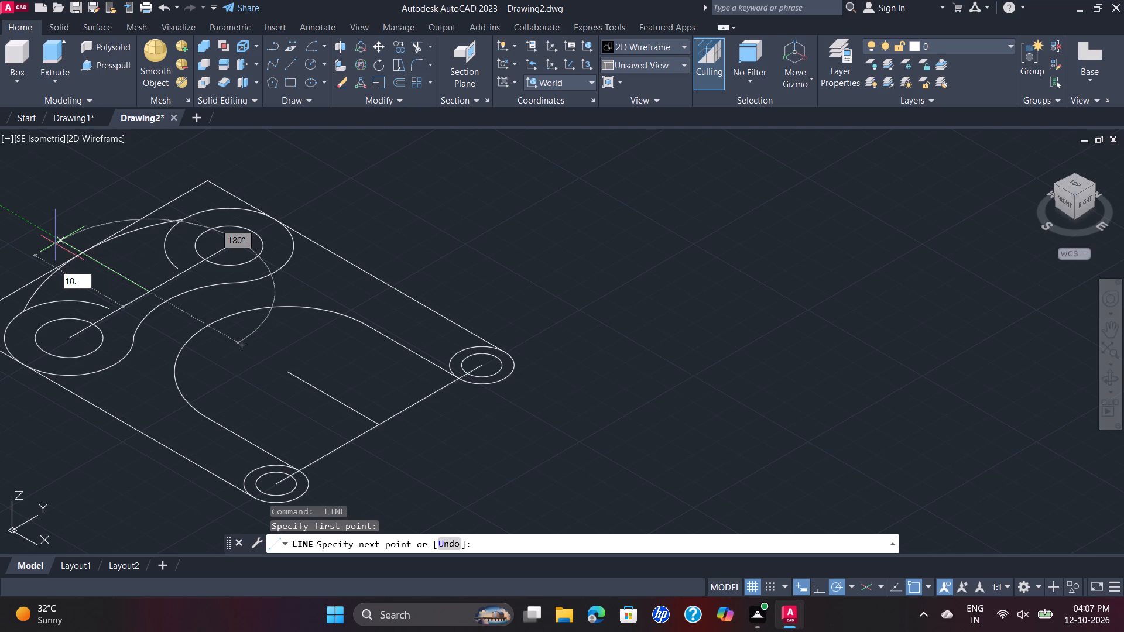
key(5)
key(Return)
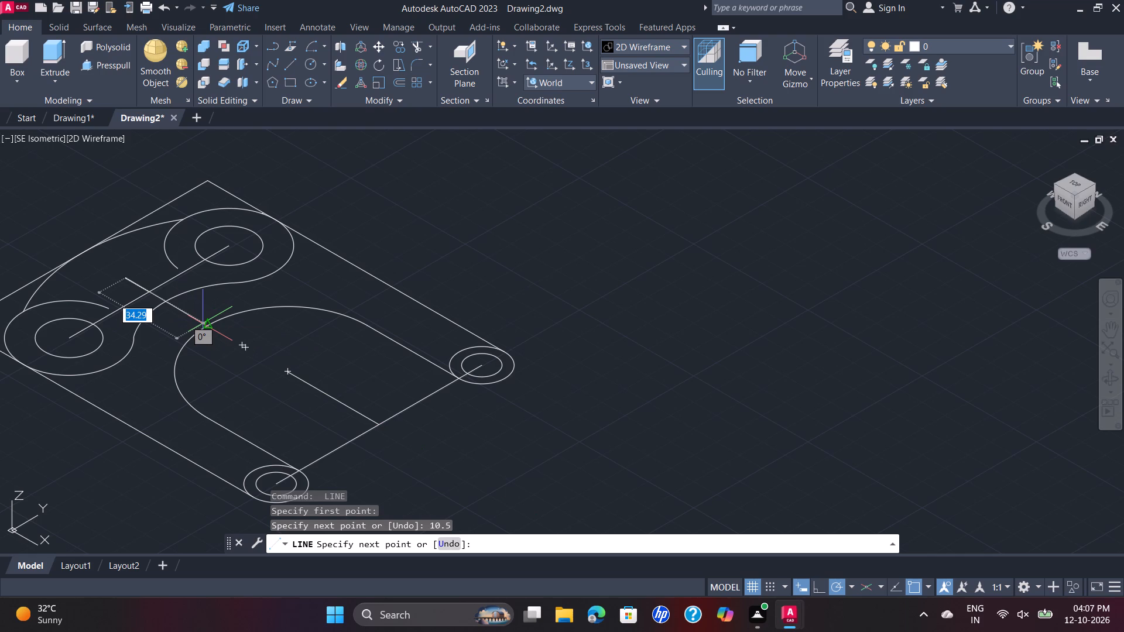
key(2)
key(1)
key(Return)
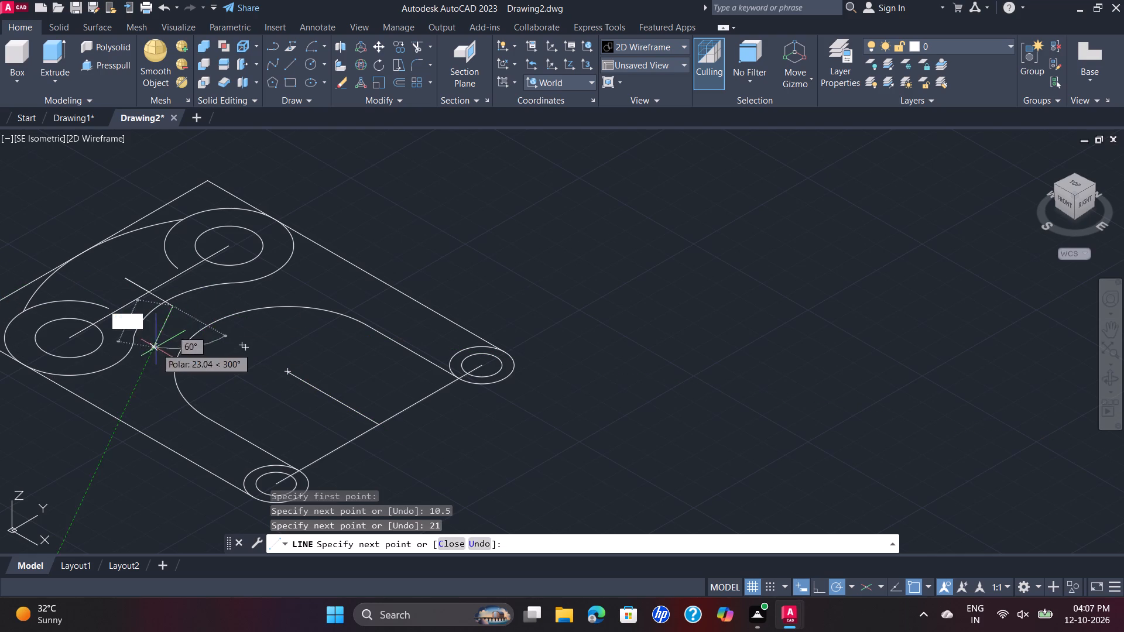
key(Escape)
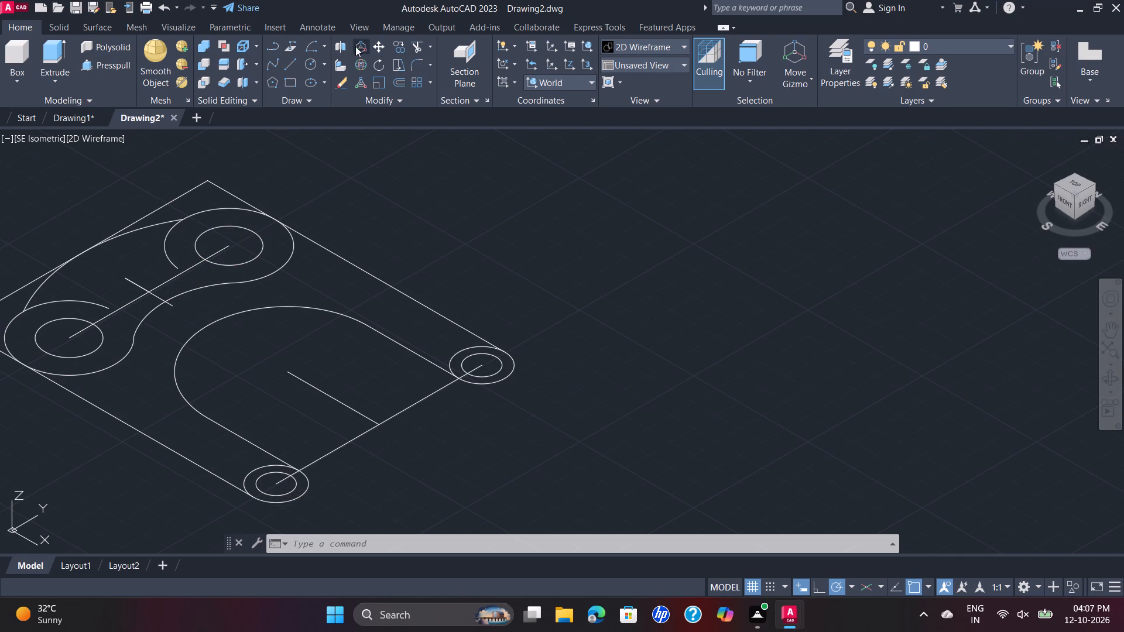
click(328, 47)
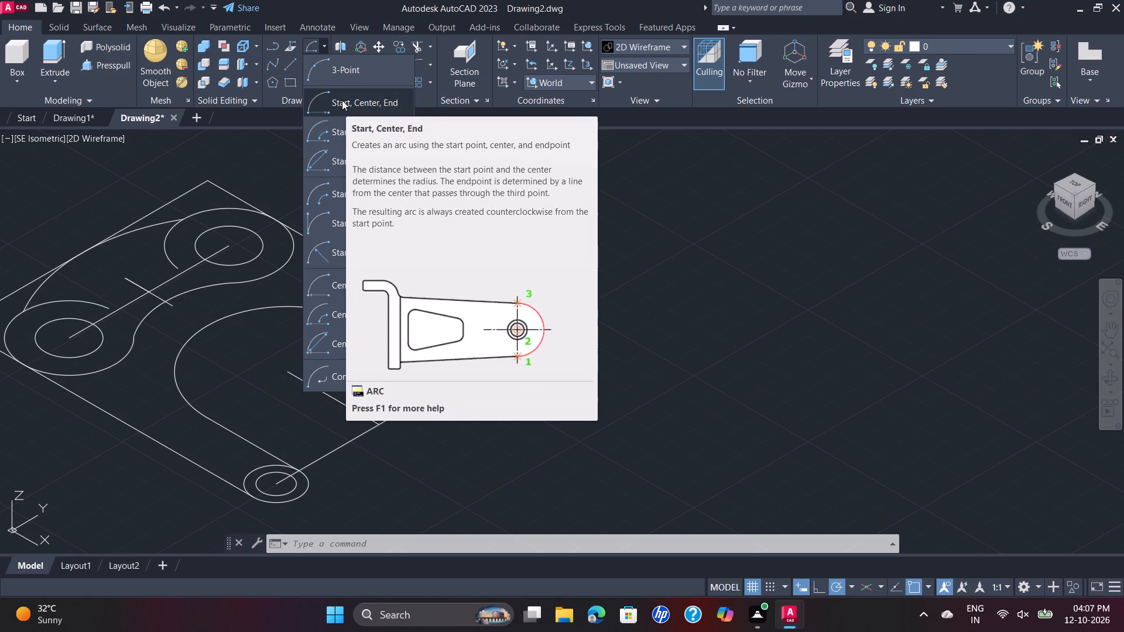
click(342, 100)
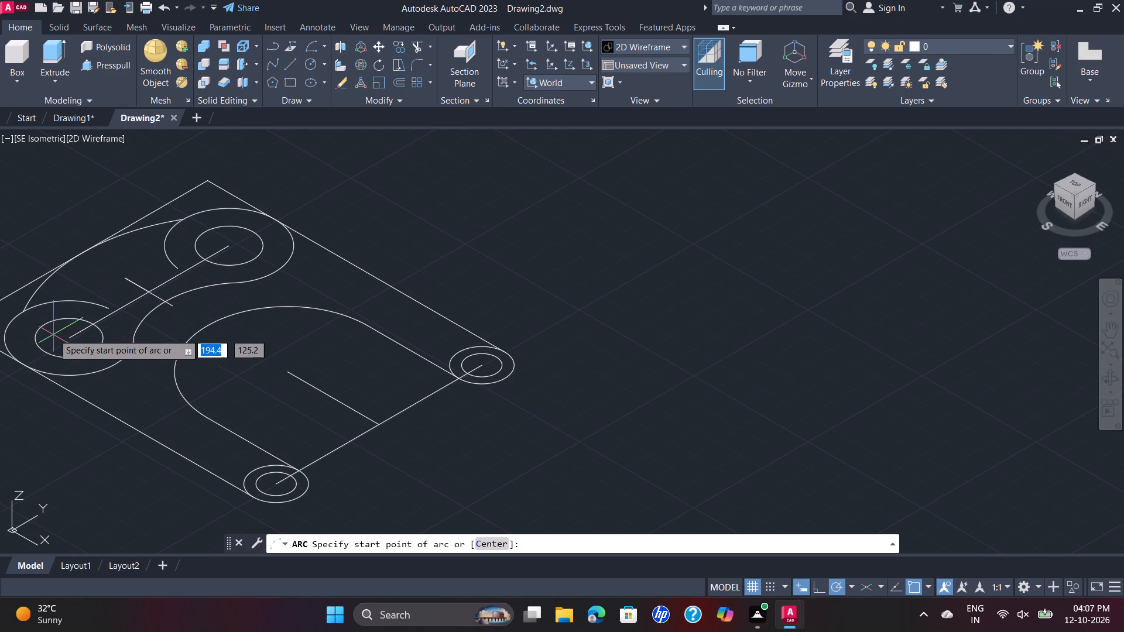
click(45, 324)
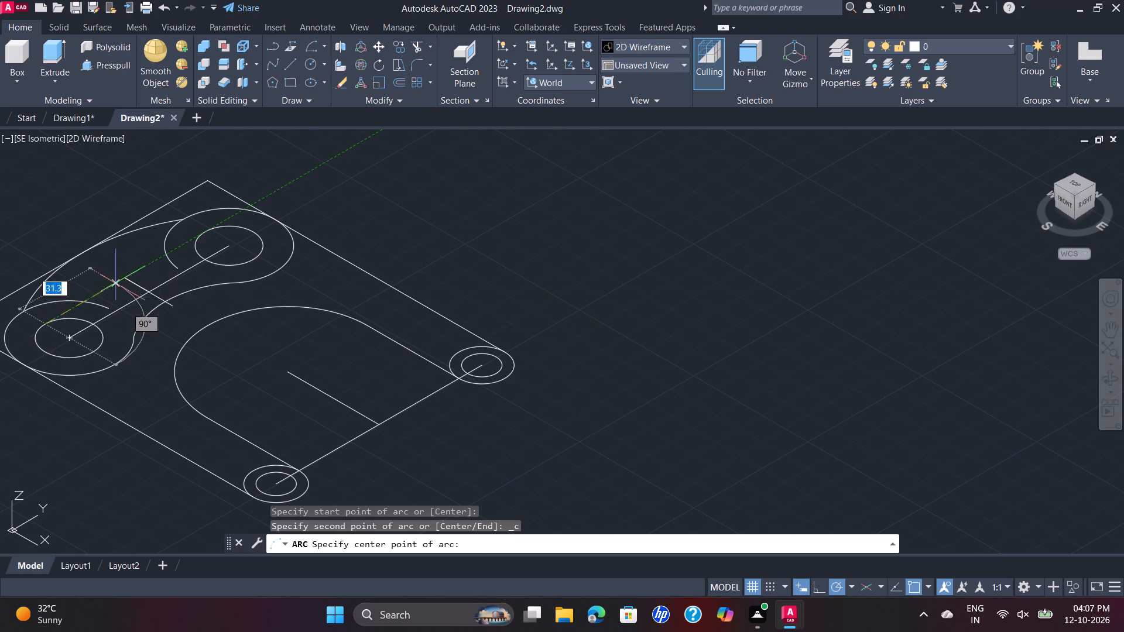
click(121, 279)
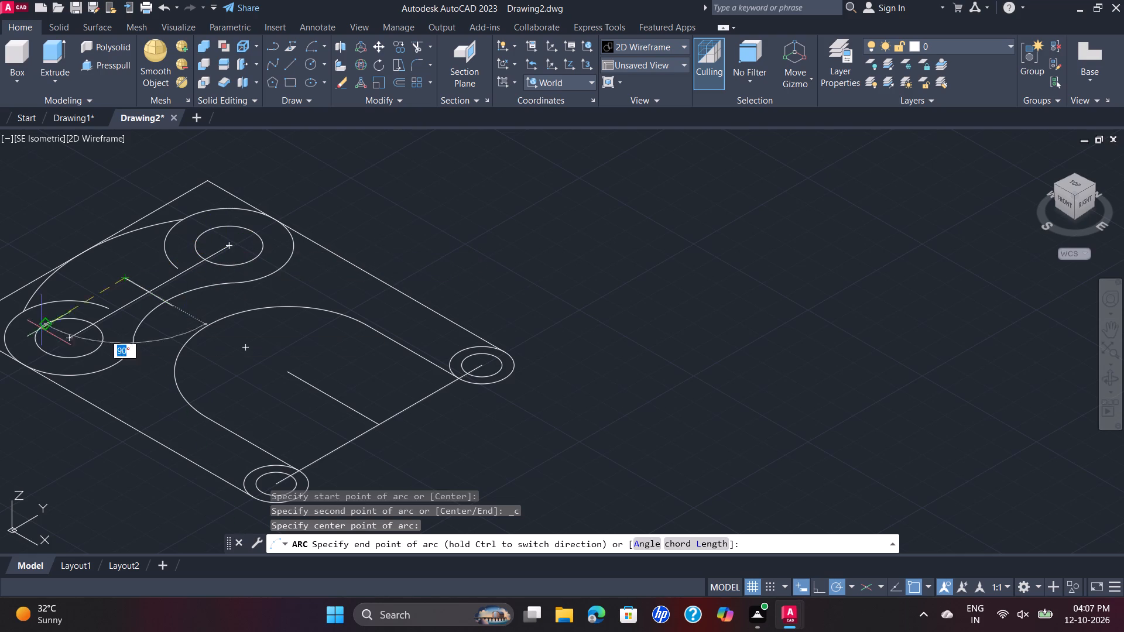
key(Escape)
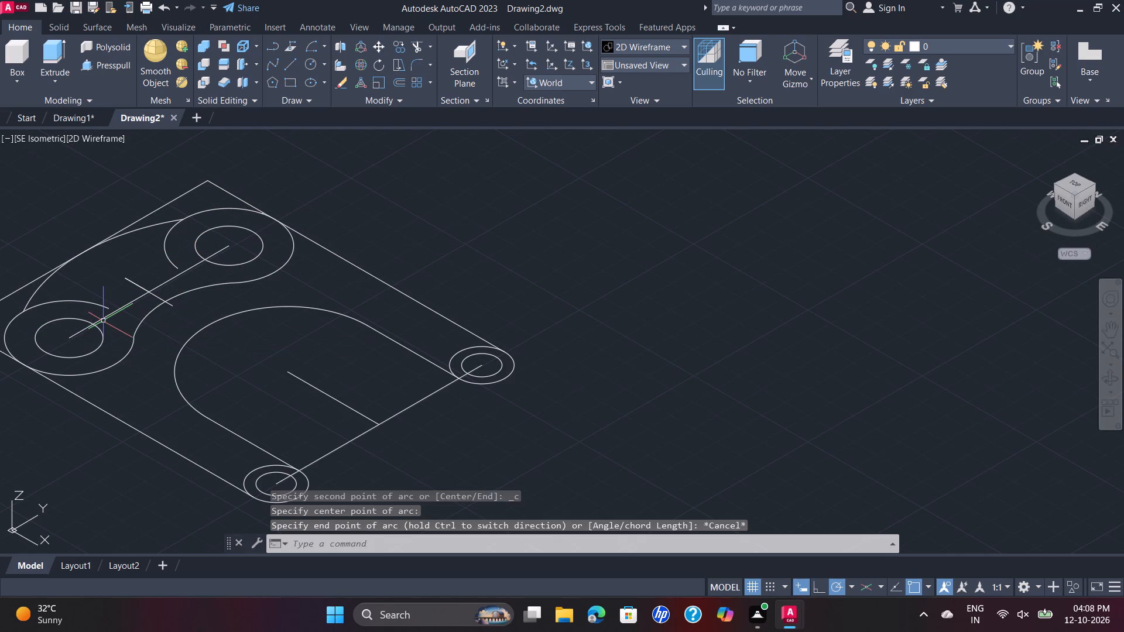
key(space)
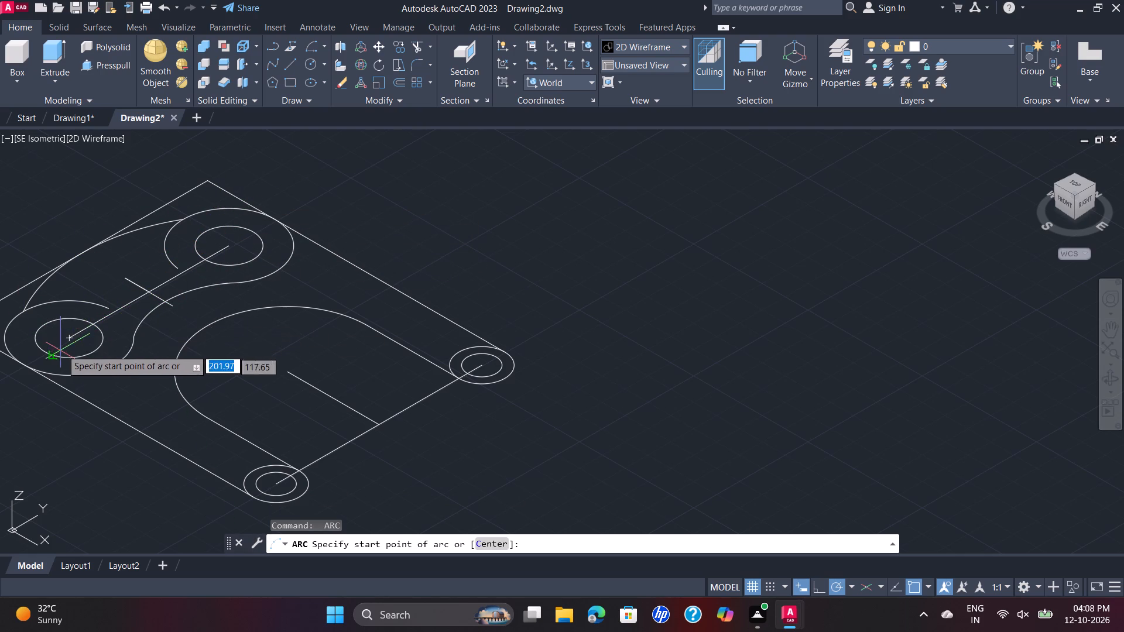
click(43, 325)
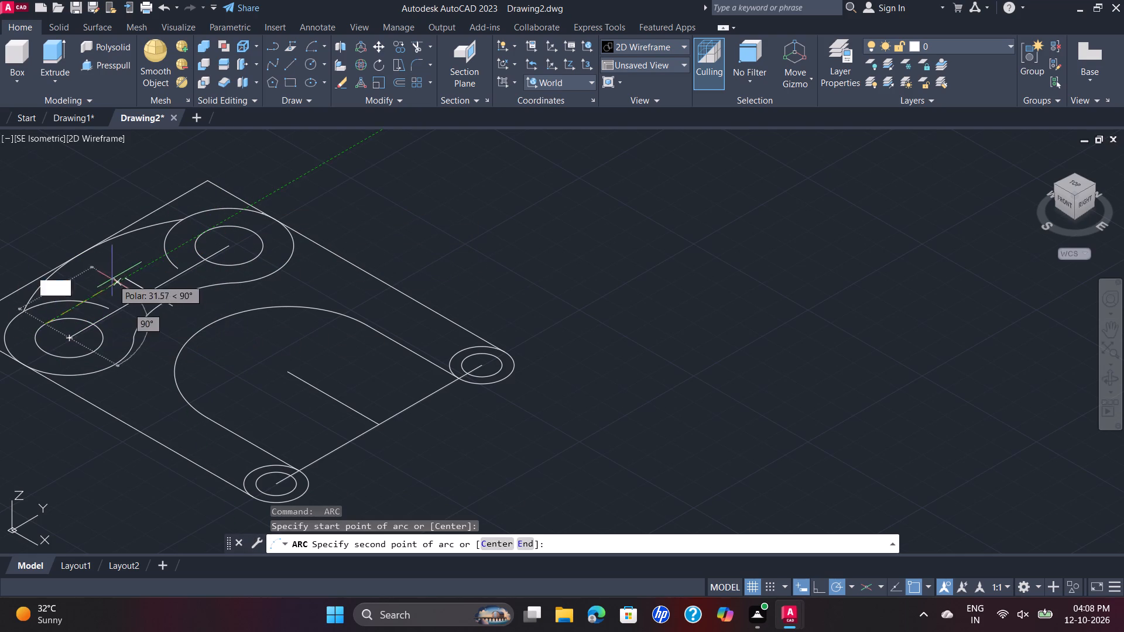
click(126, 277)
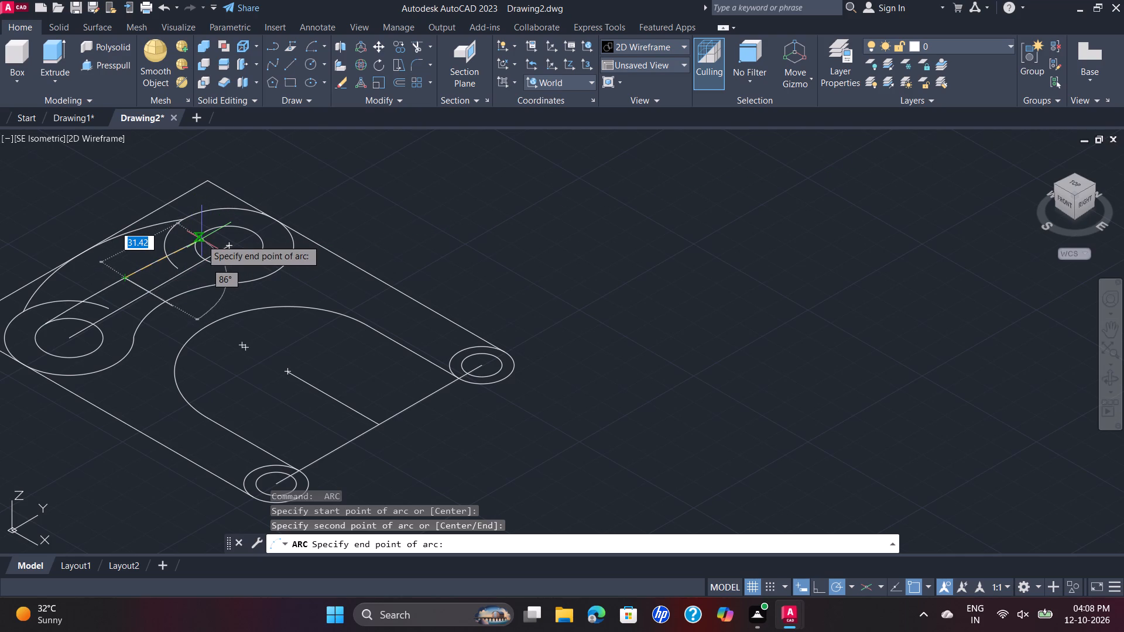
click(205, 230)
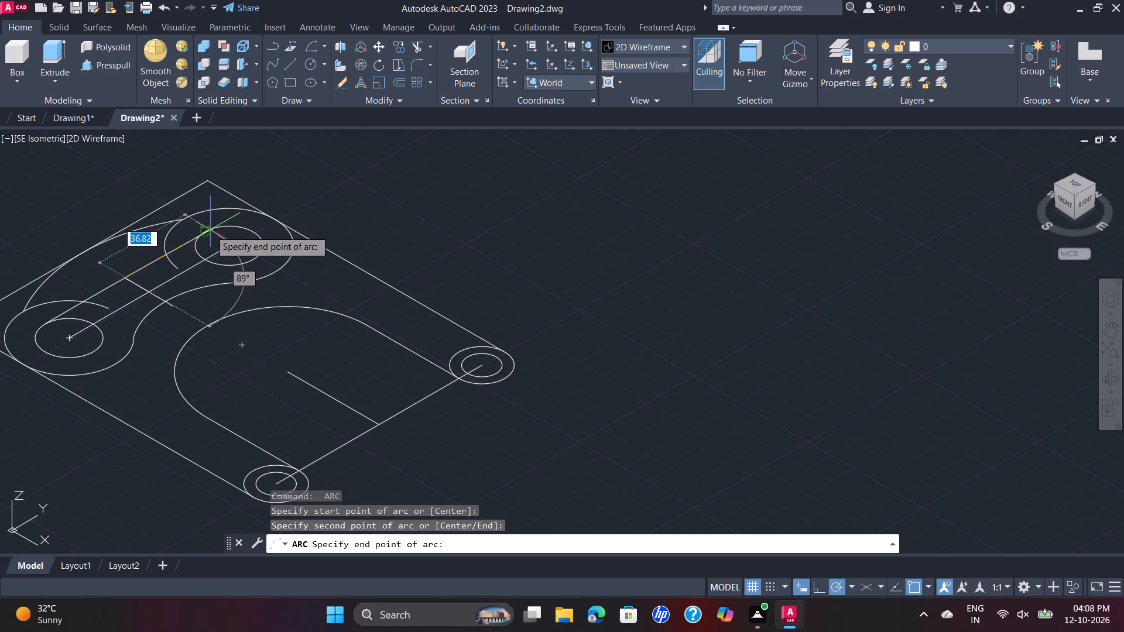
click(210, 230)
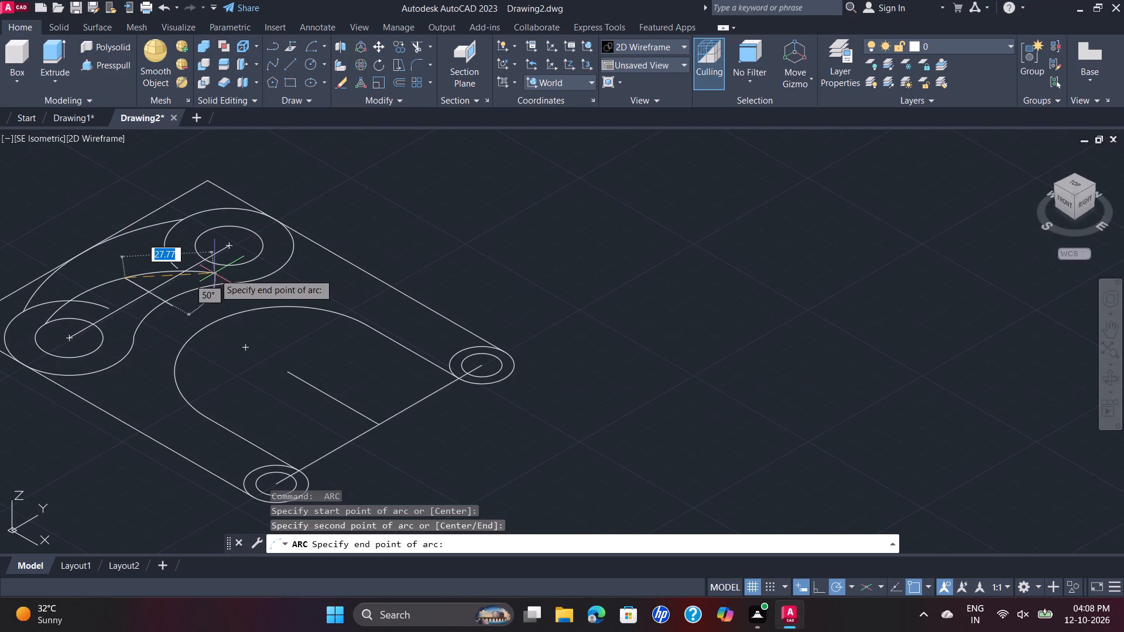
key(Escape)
Draw a three-point arc between the two radius 10.50 circles' quadrants nearest the far edge, passing through the end of the 21 long cross line.
key(space)
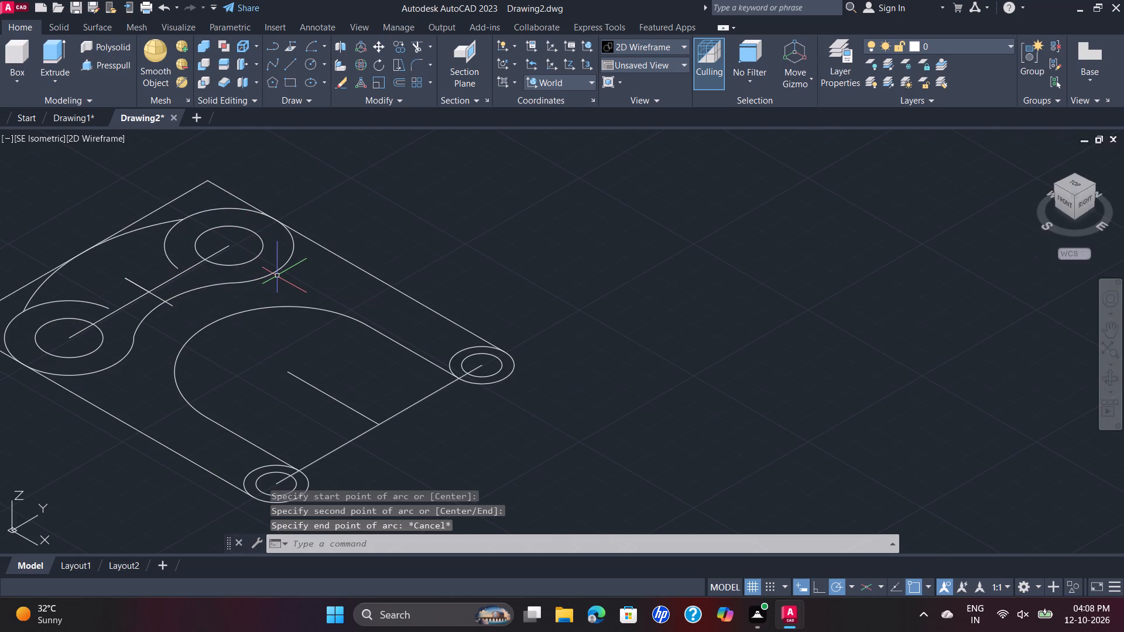
click(201, 235)
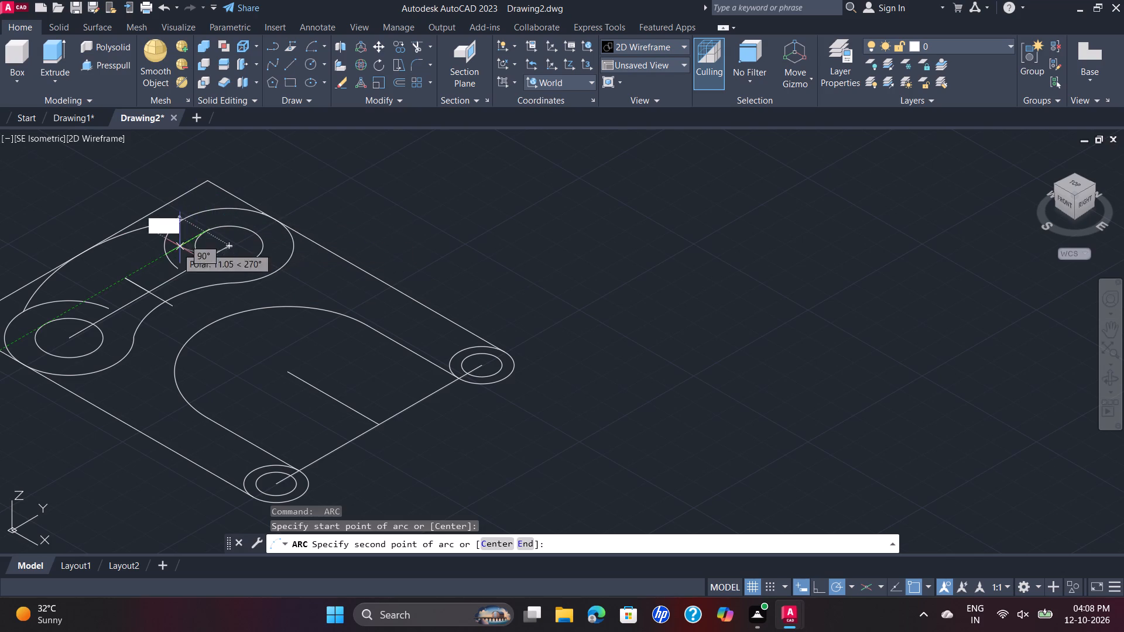
click(123, 276)
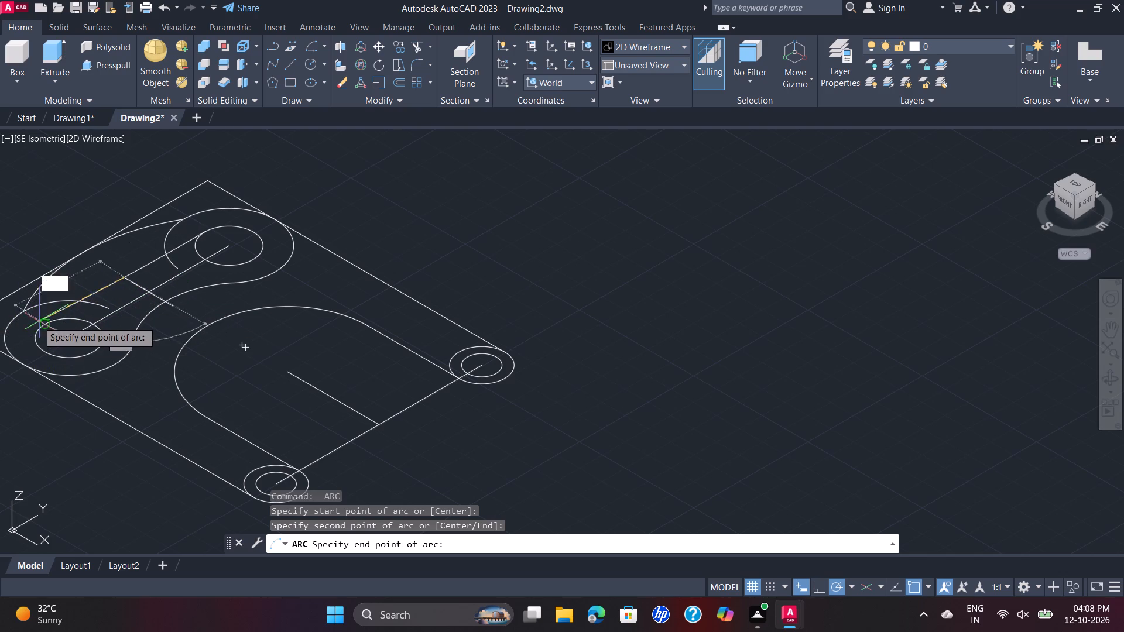
click(40, 326)
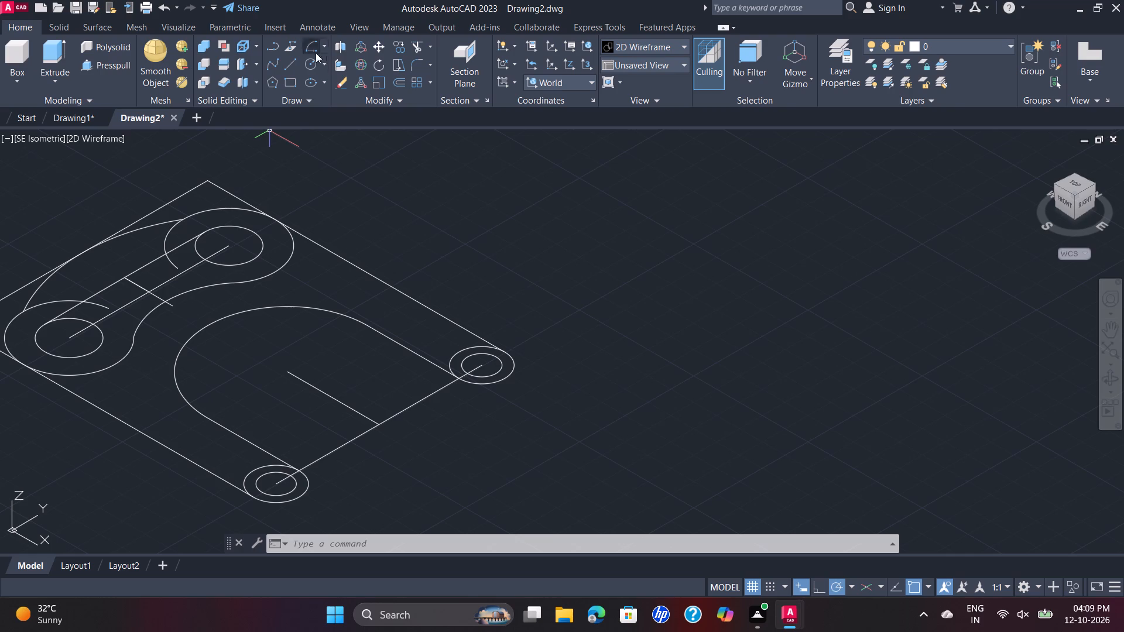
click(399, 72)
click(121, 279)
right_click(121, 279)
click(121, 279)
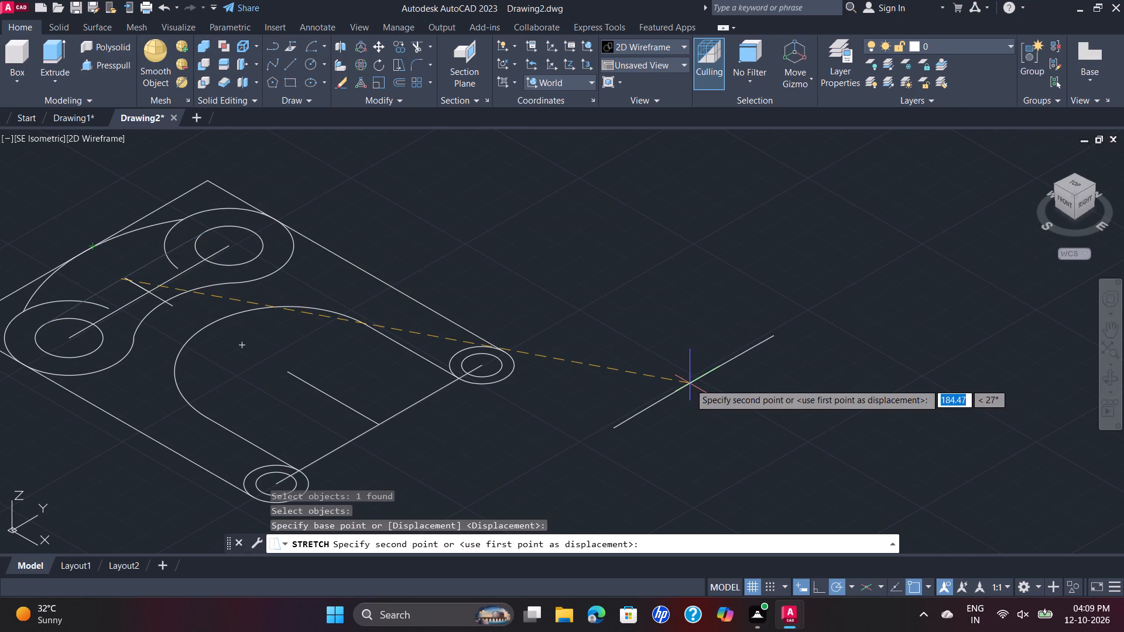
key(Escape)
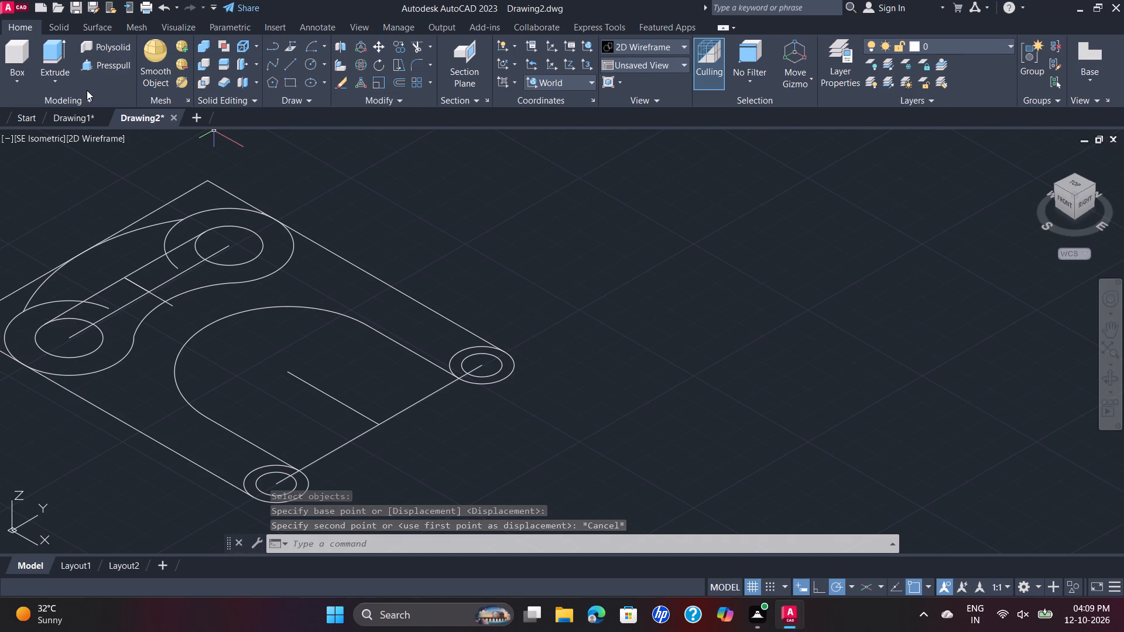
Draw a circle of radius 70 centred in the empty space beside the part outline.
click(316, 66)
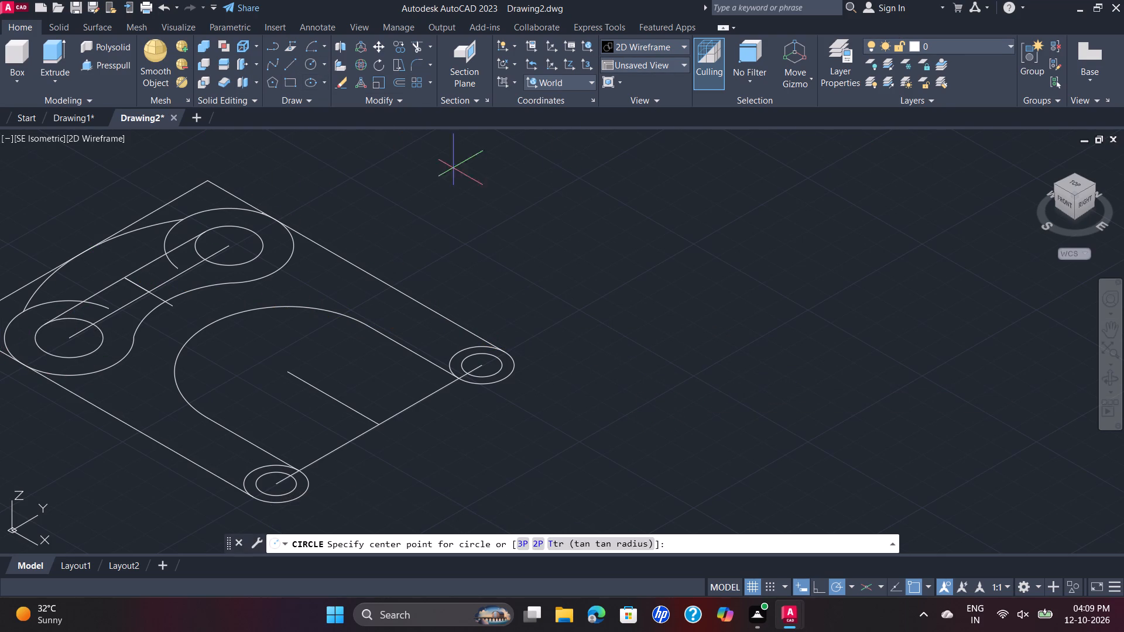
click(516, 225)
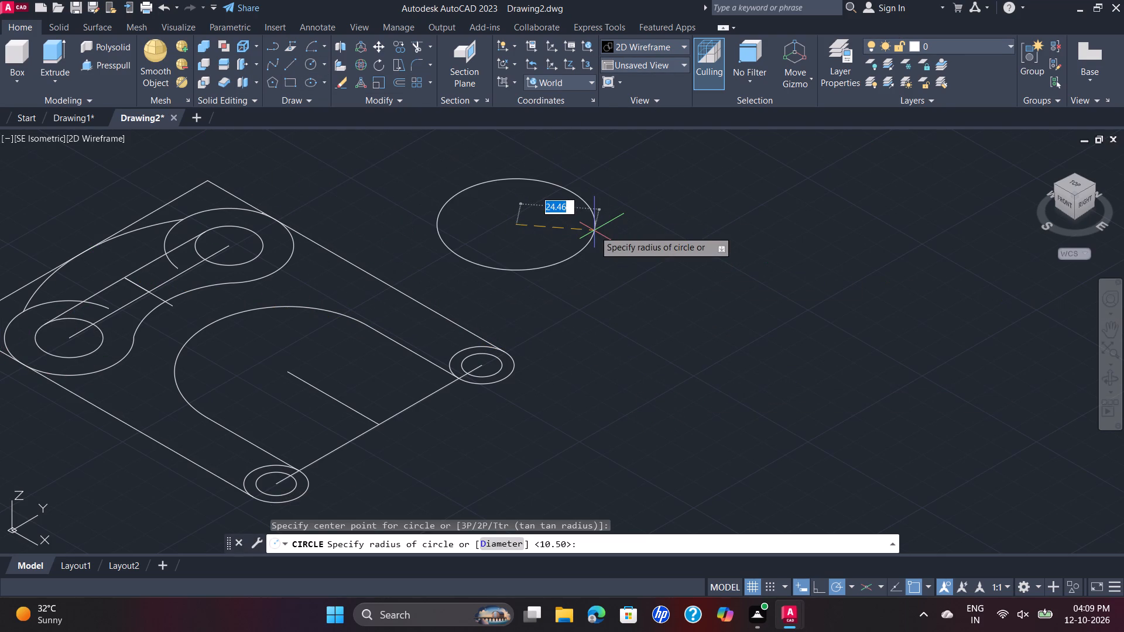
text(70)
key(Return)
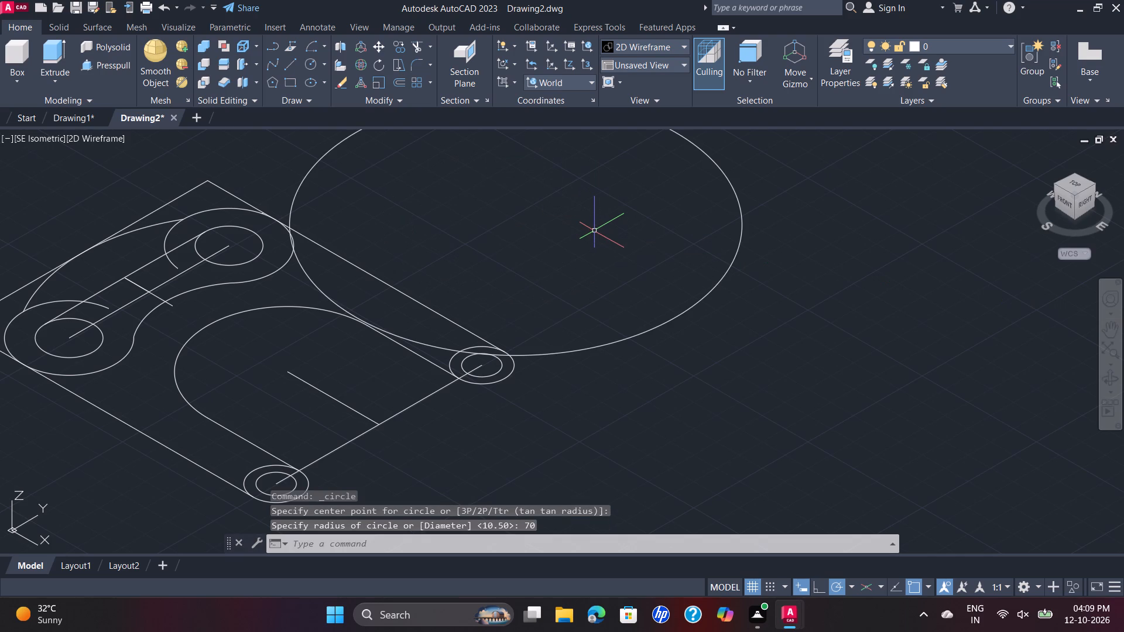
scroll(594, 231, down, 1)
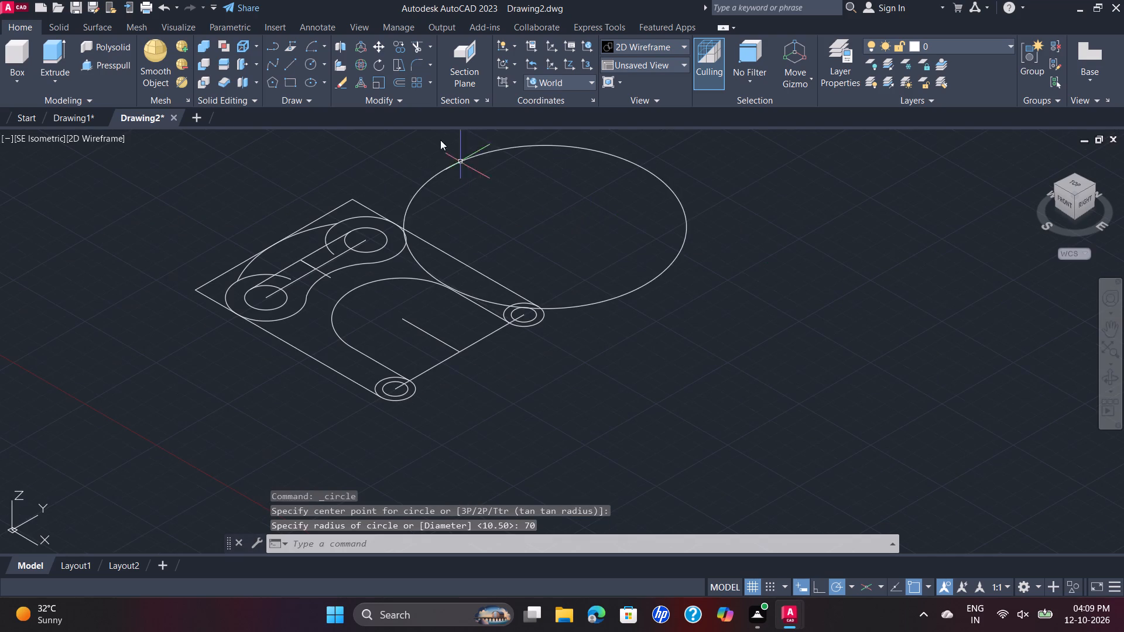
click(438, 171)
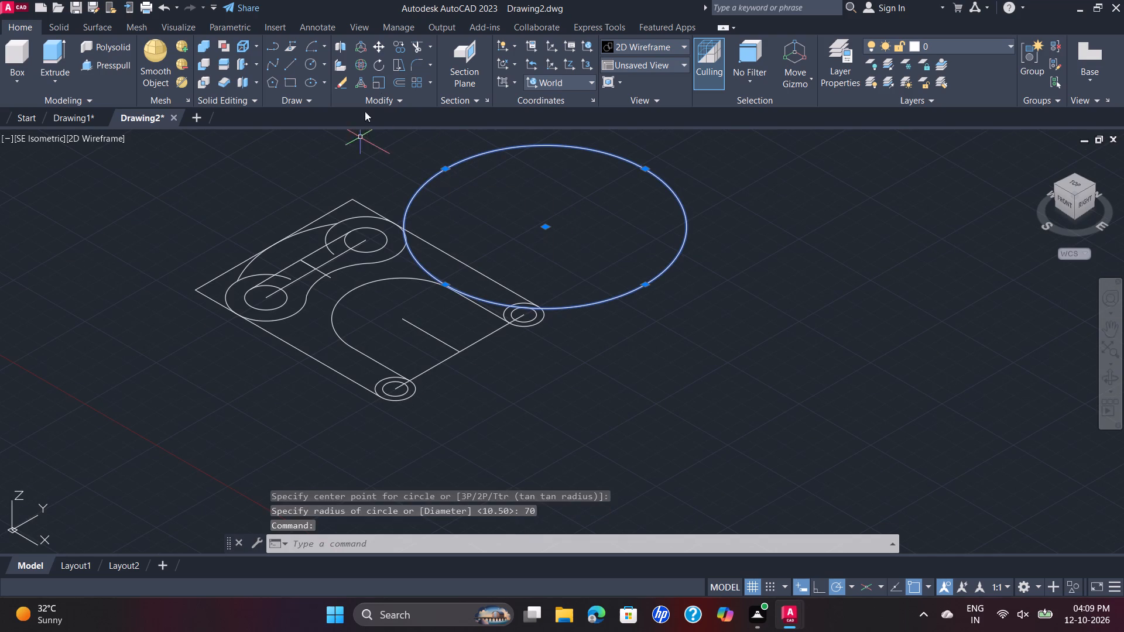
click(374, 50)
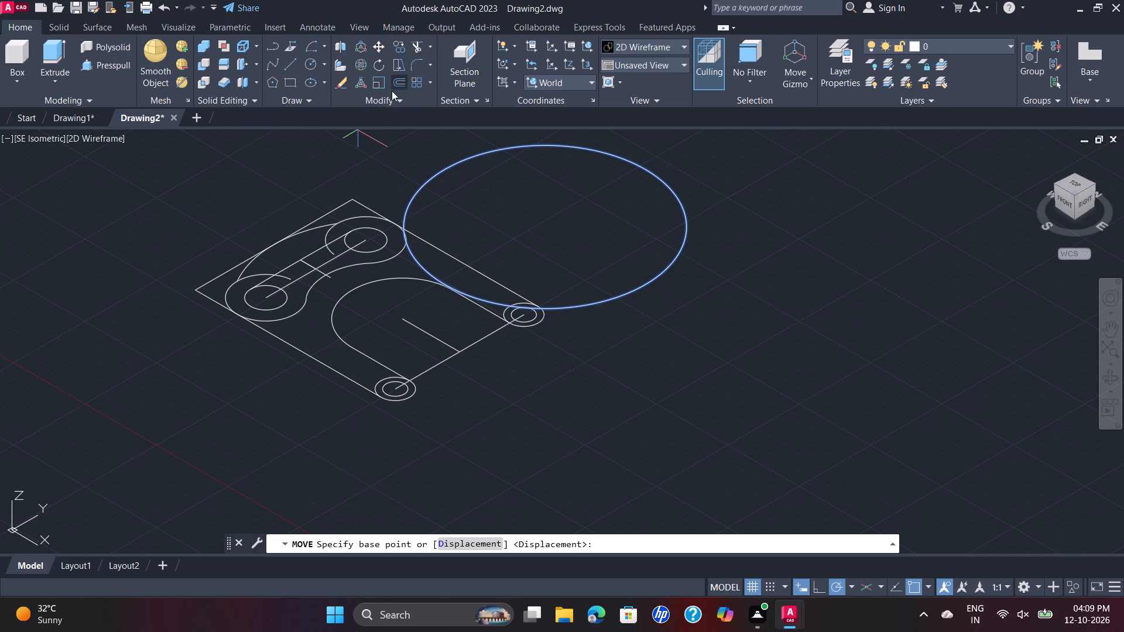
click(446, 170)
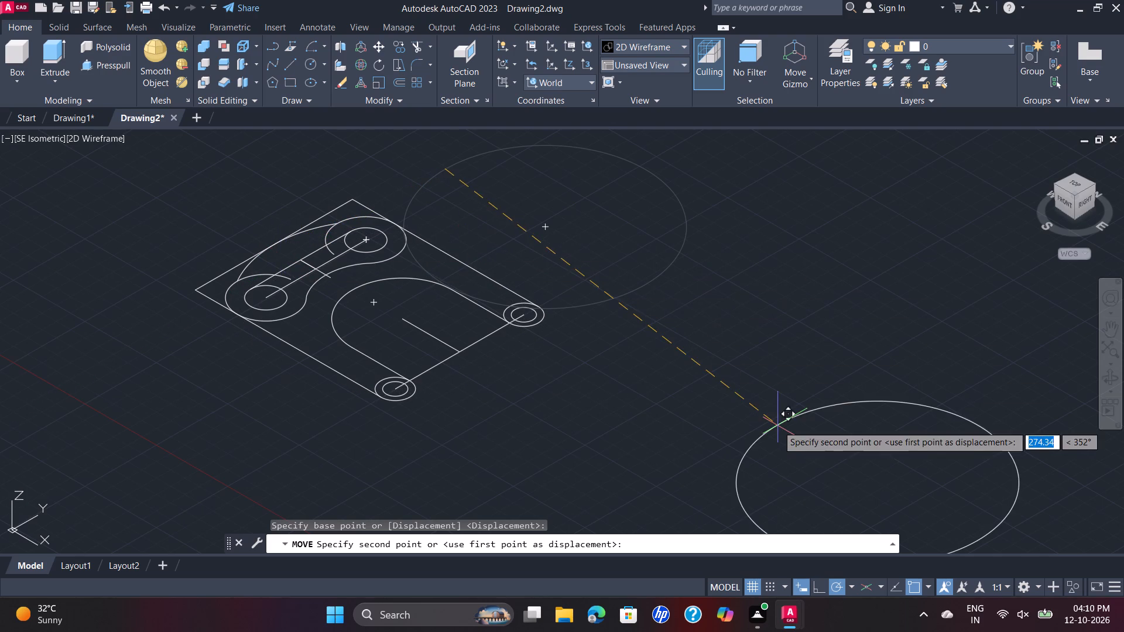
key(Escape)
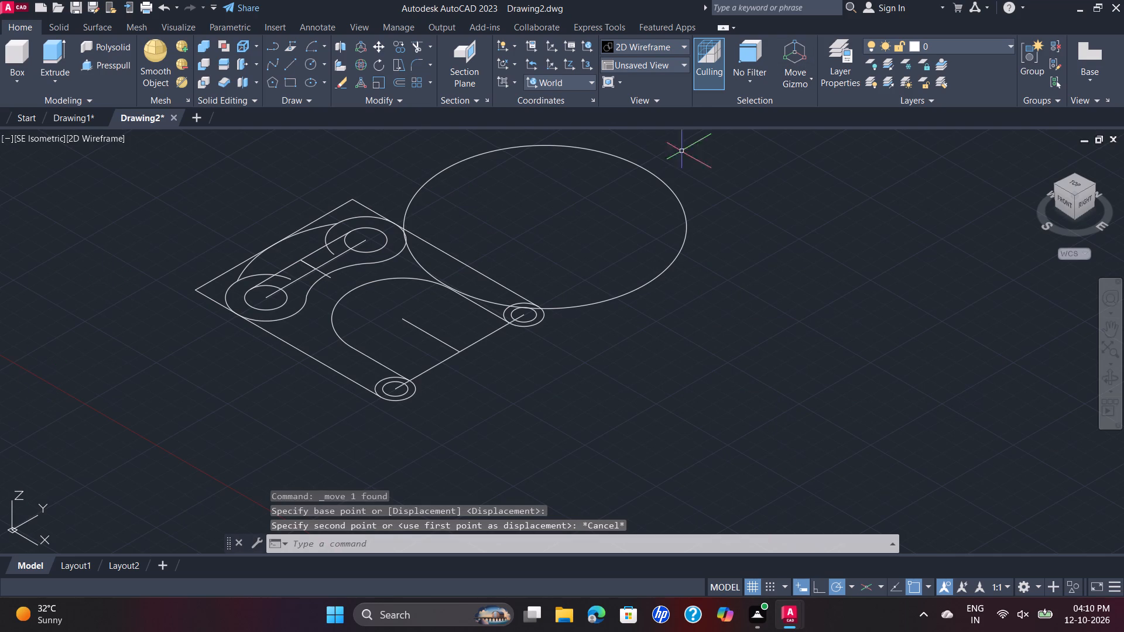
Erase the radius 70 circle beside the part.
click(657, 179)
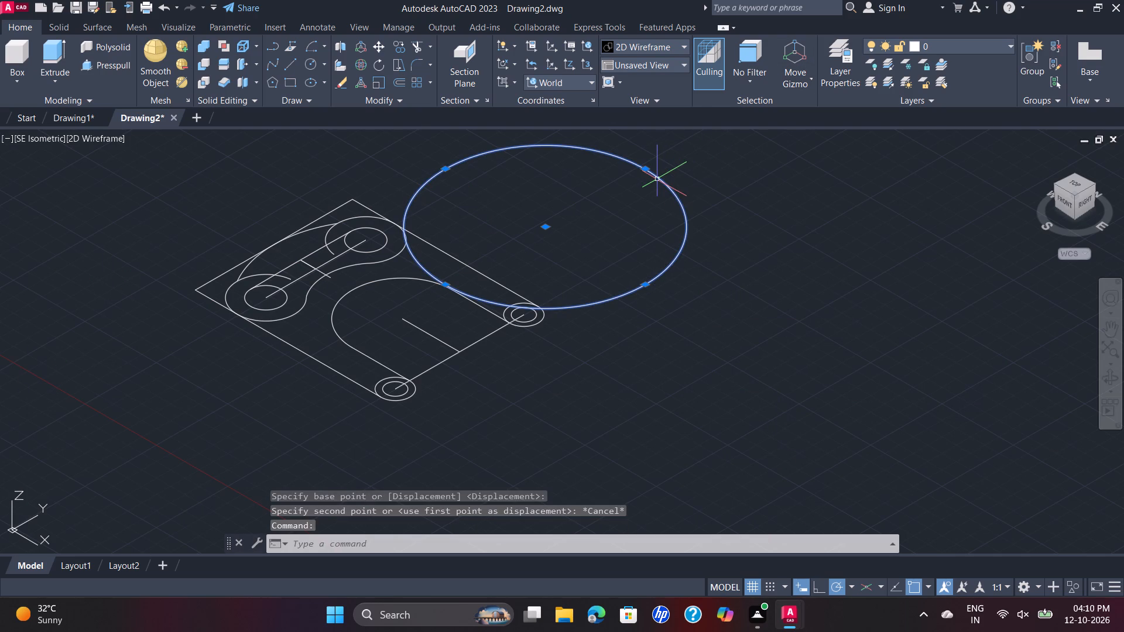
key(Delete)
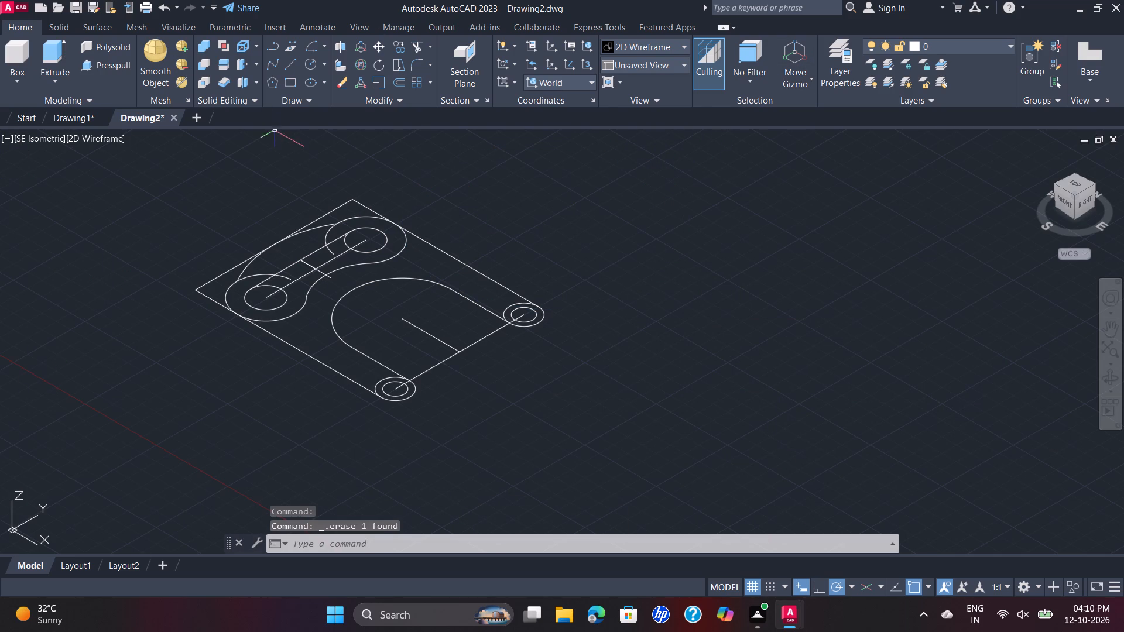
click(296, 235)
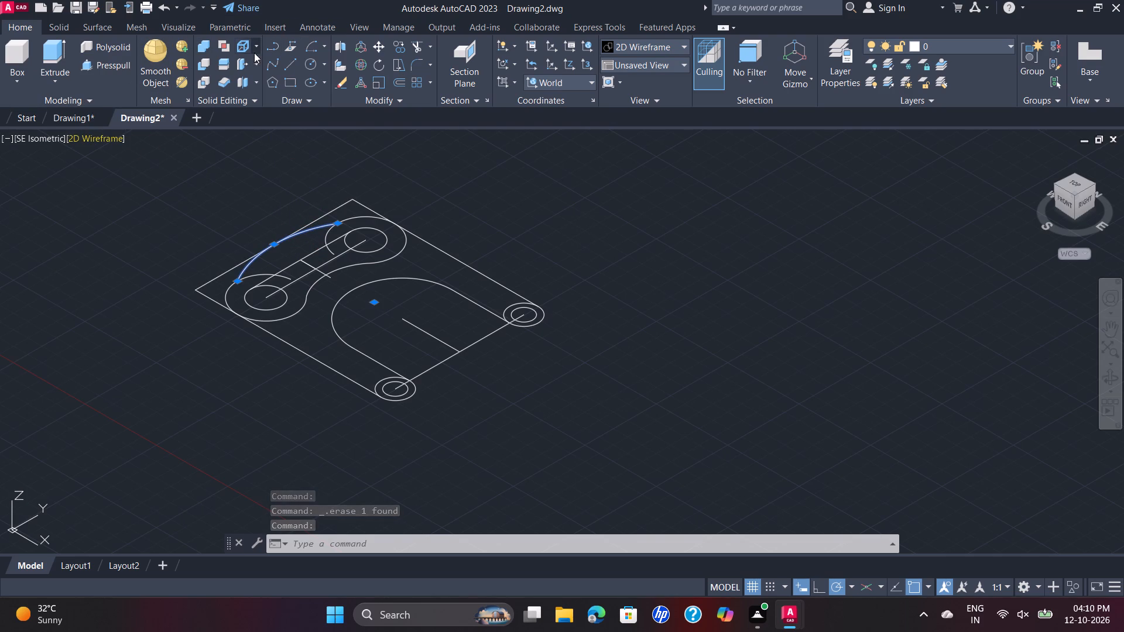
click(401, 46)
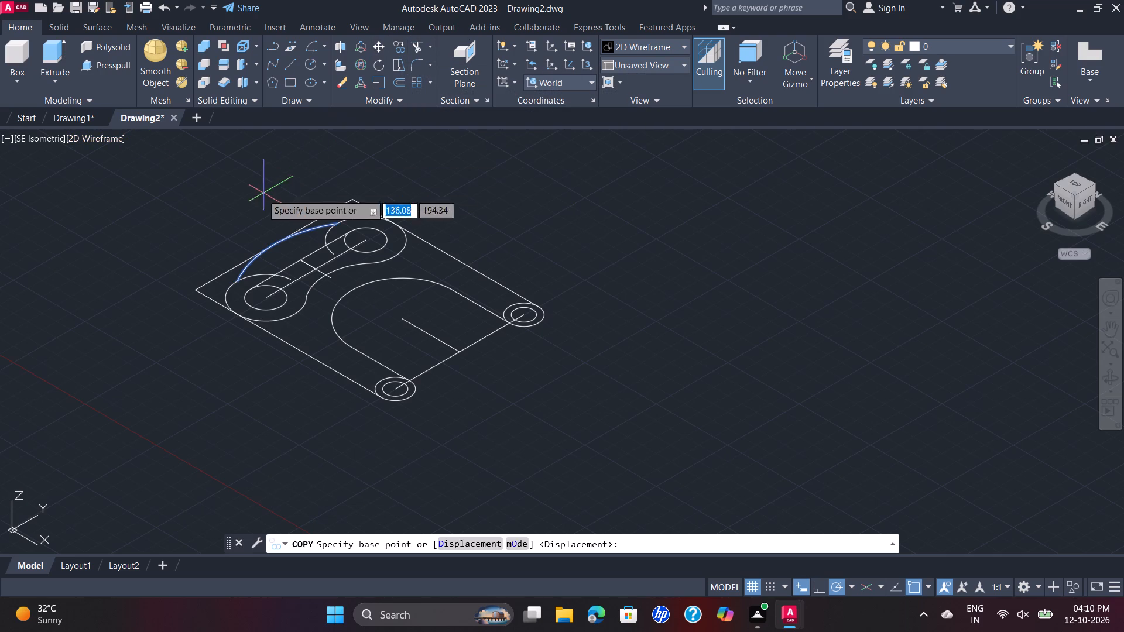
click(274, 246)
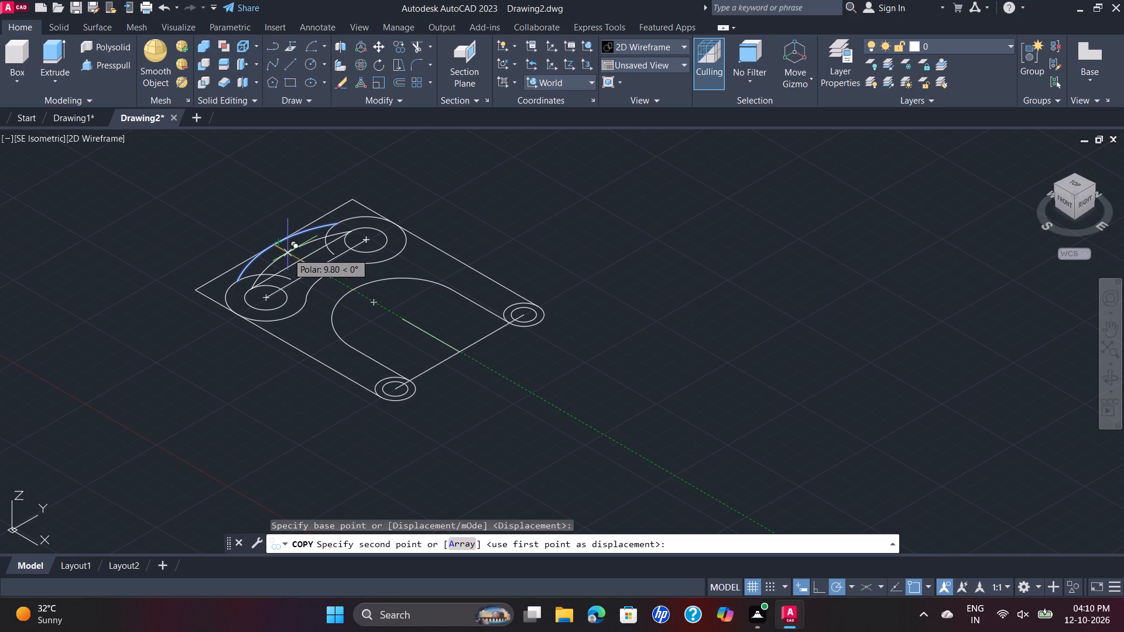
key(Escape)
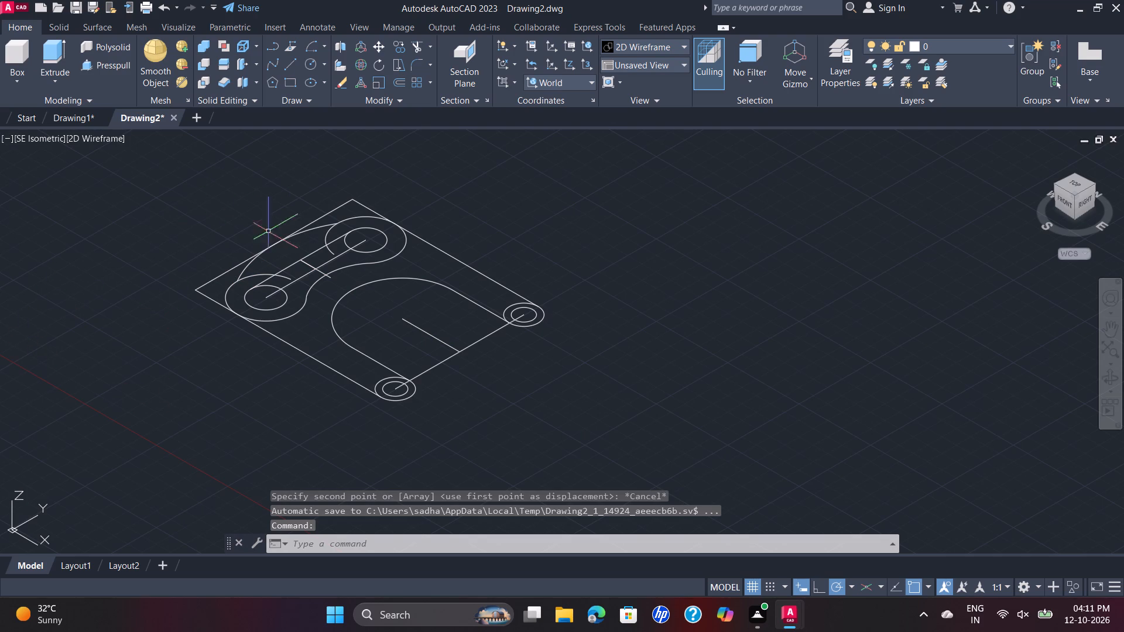
Copy the outer connecting arc from its end to the radius 10.50 circle's near quadrant and the far quadrants of the radius 20 and 10.50 circles.
click(249, 264)
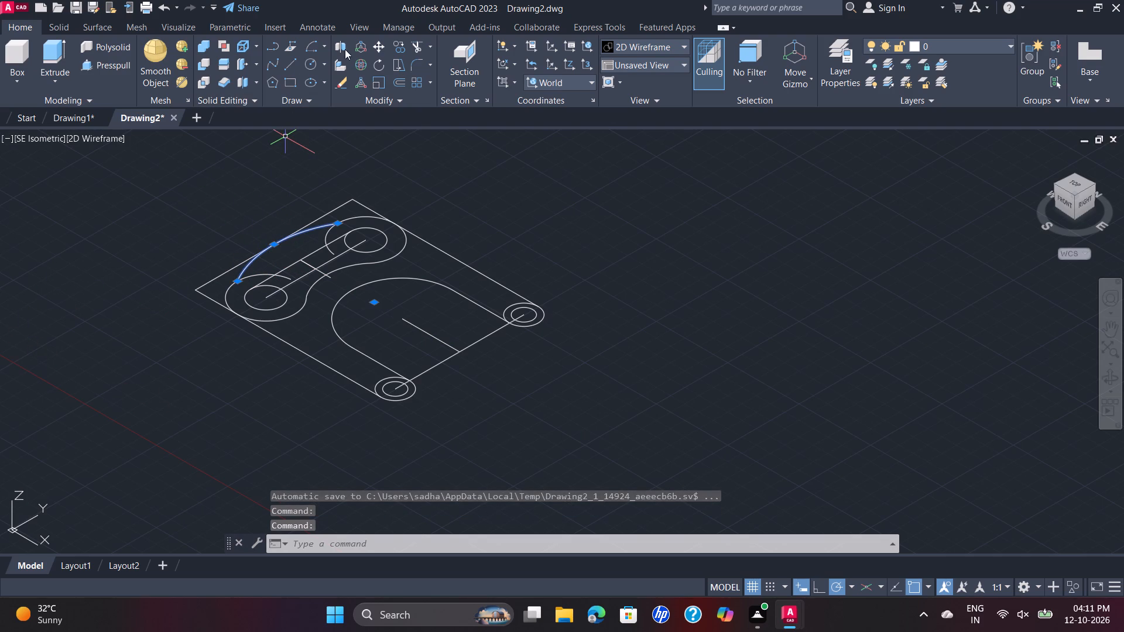
click(391, 53)
click(399, 48)
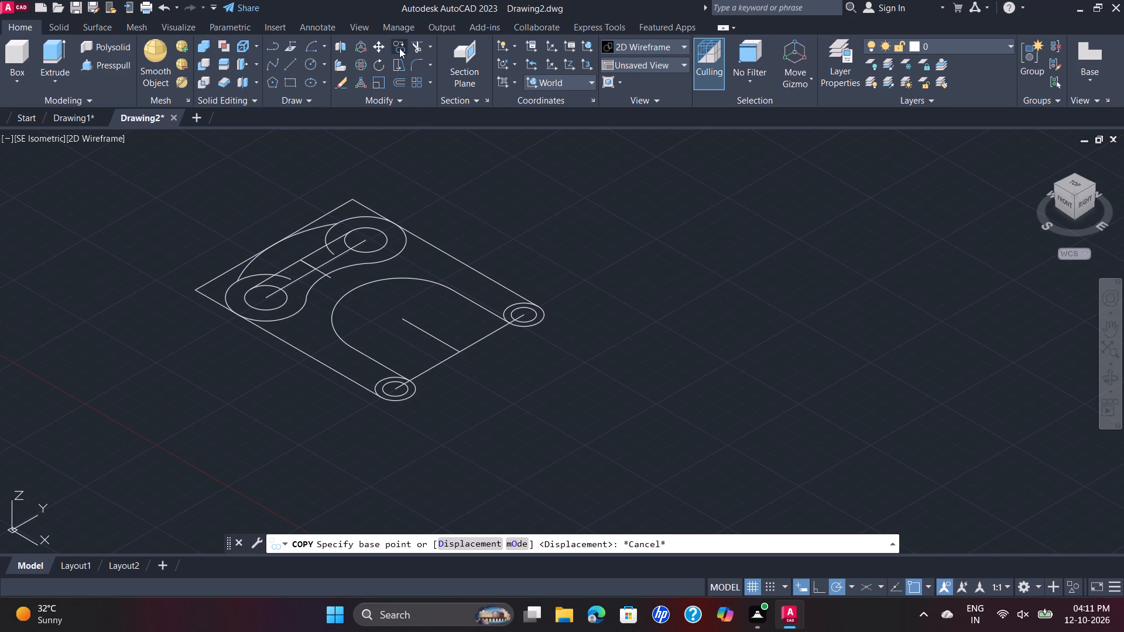
click(275, 246)
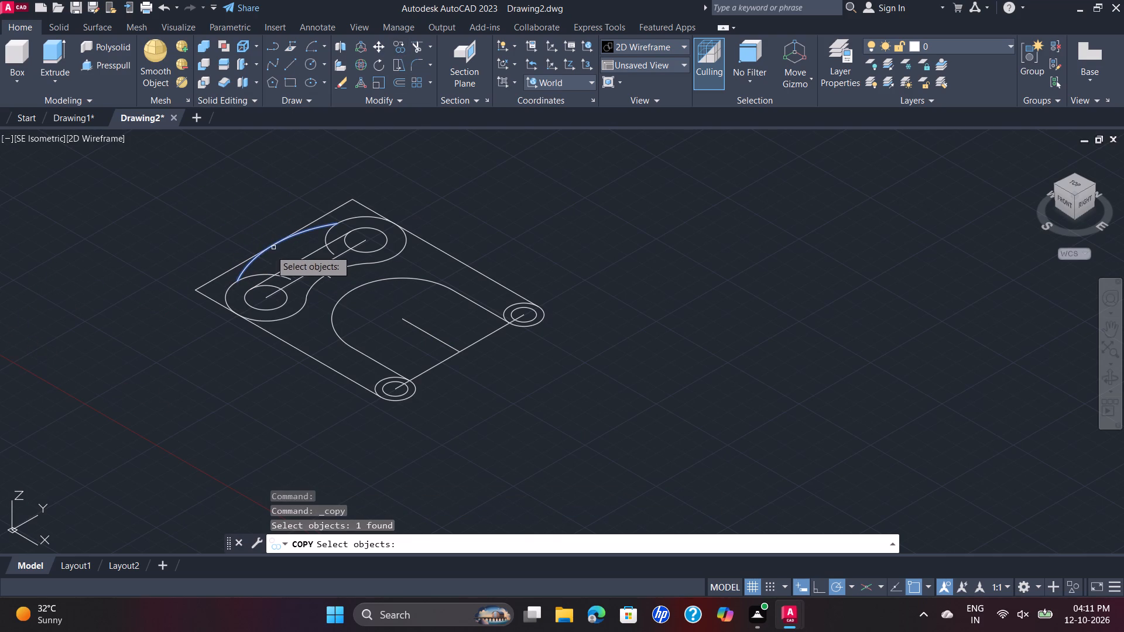
right_click(262, 265)
click(237, 282)
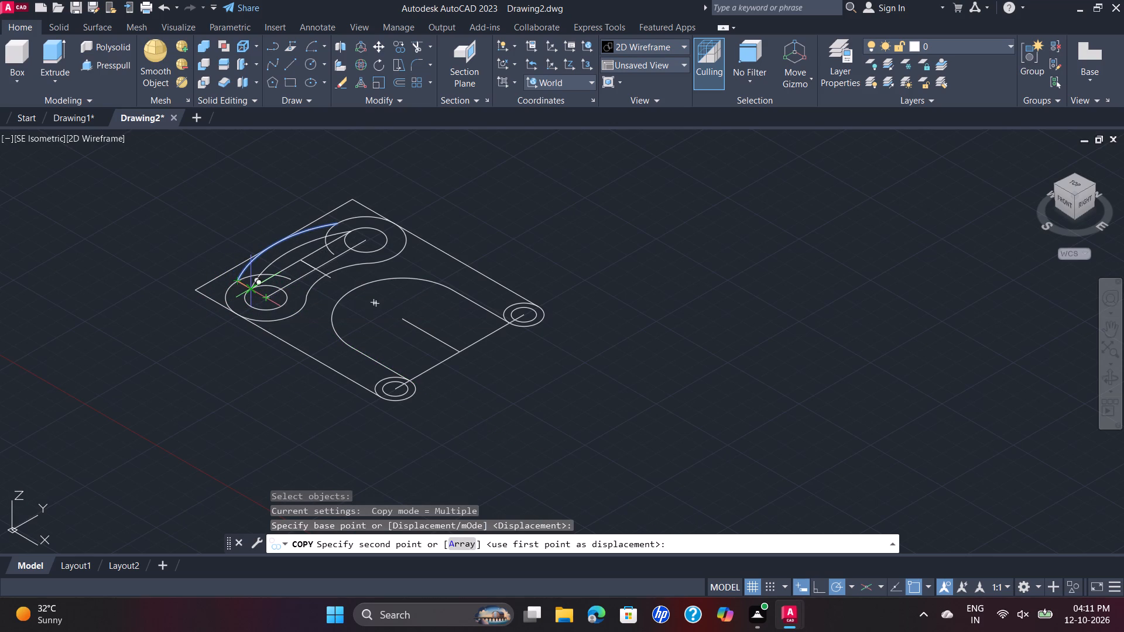
scroll(251, 292, up, 2)
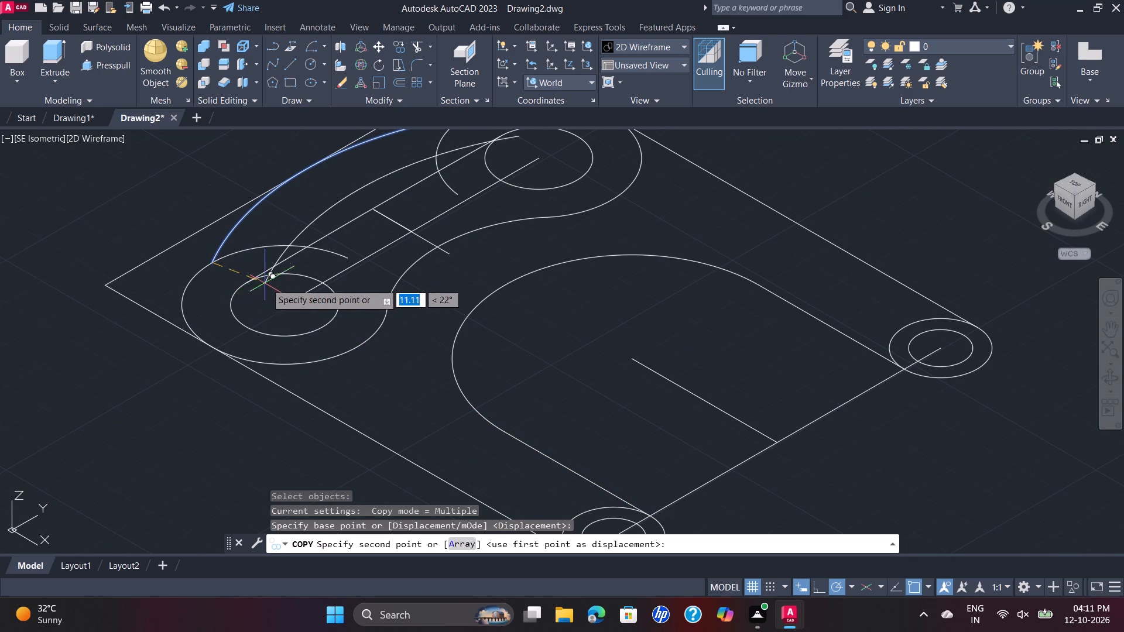
click(243, 283)
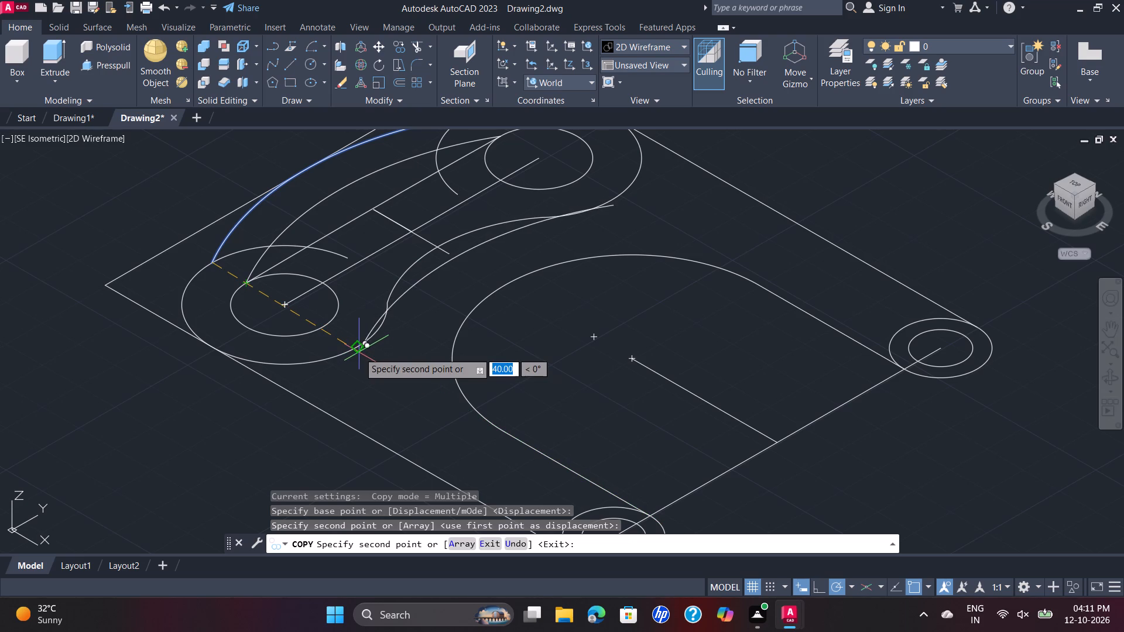
click(356, 348)
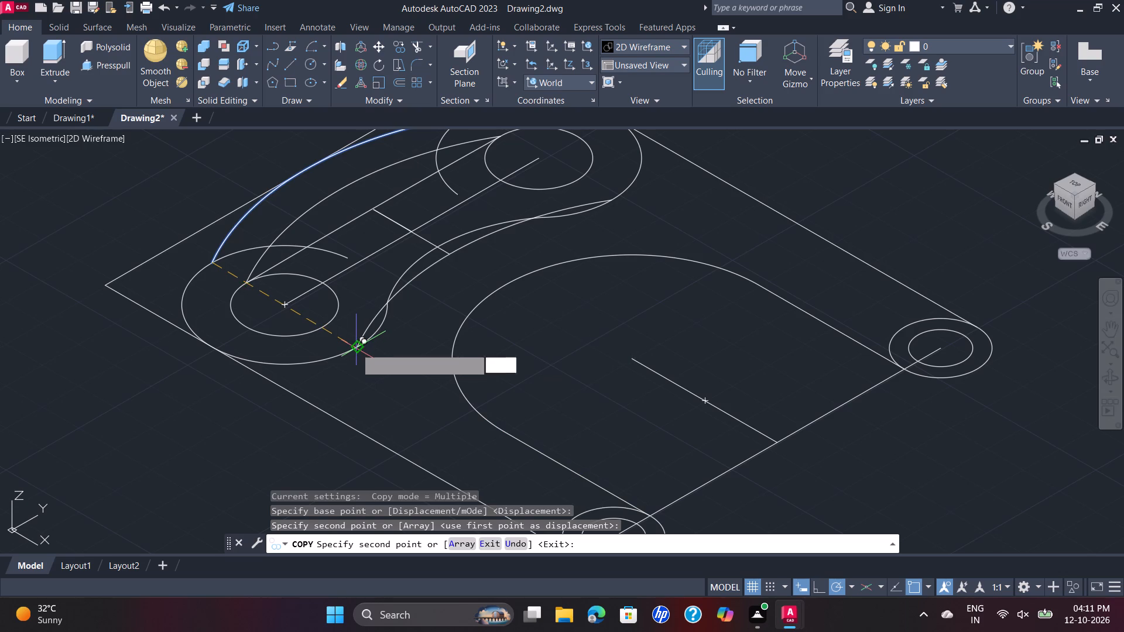
click(320, 328)
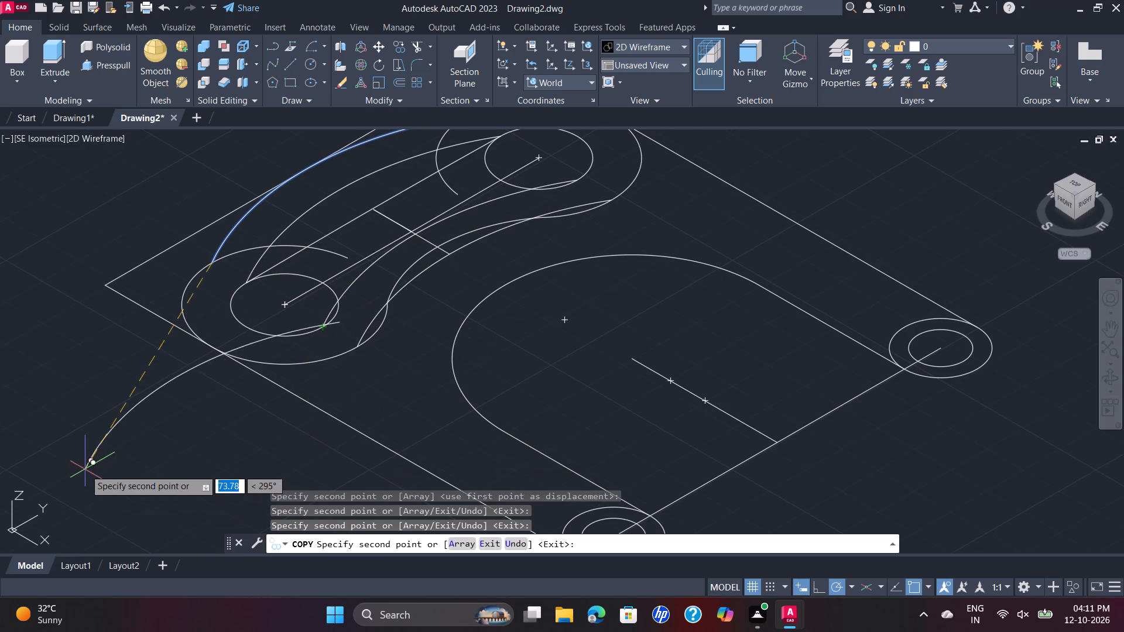
key(Escape)
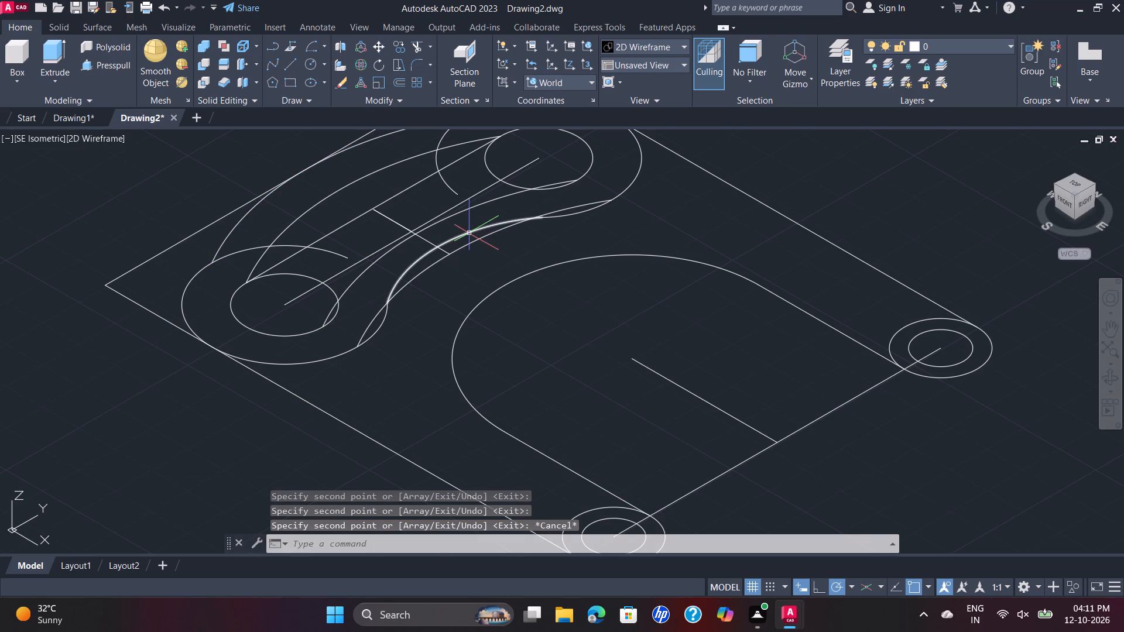
Erase the old inner connecting arc between the radius 20 circles and the straight construction lines between the two circle pairs.
click(469, 232)
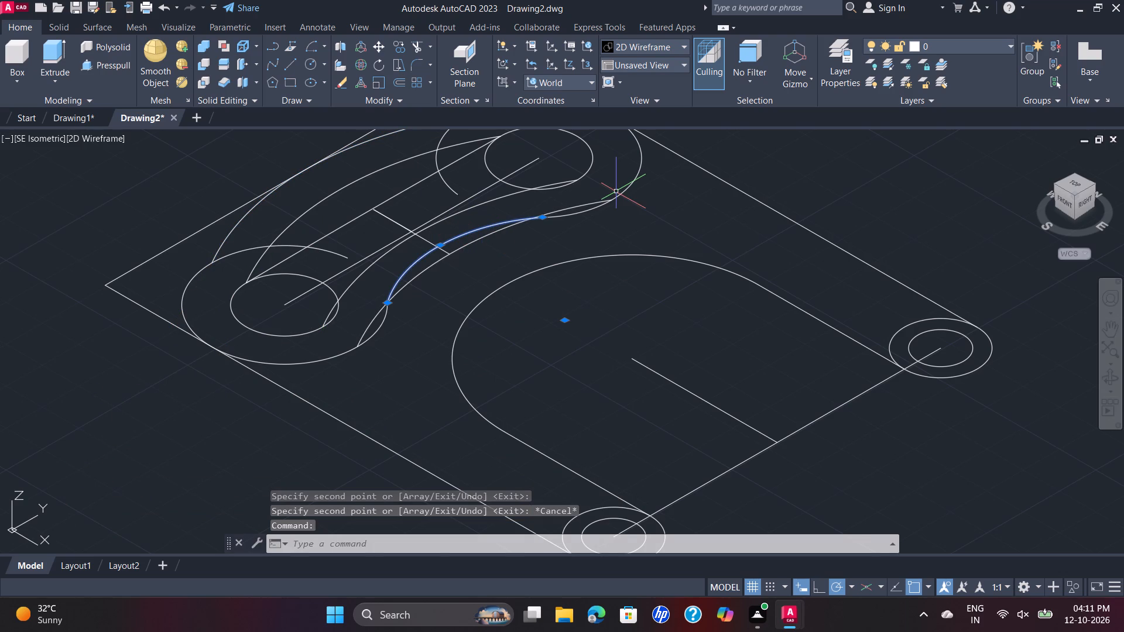
key(Delete)
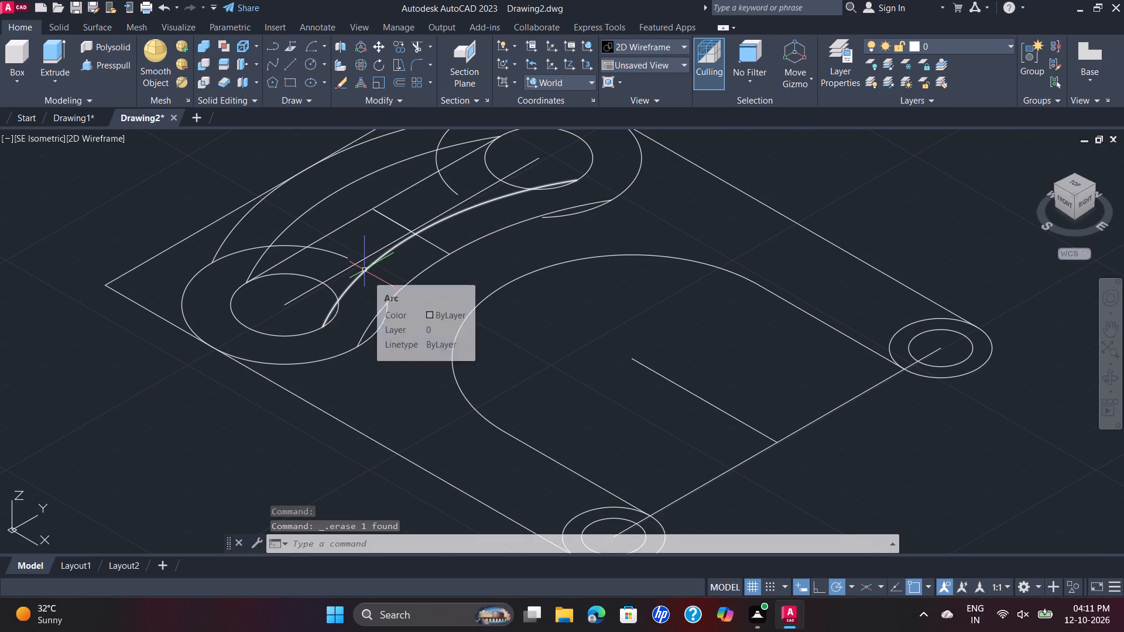
click(436, 216)
key(Delete)
click(403, 226)
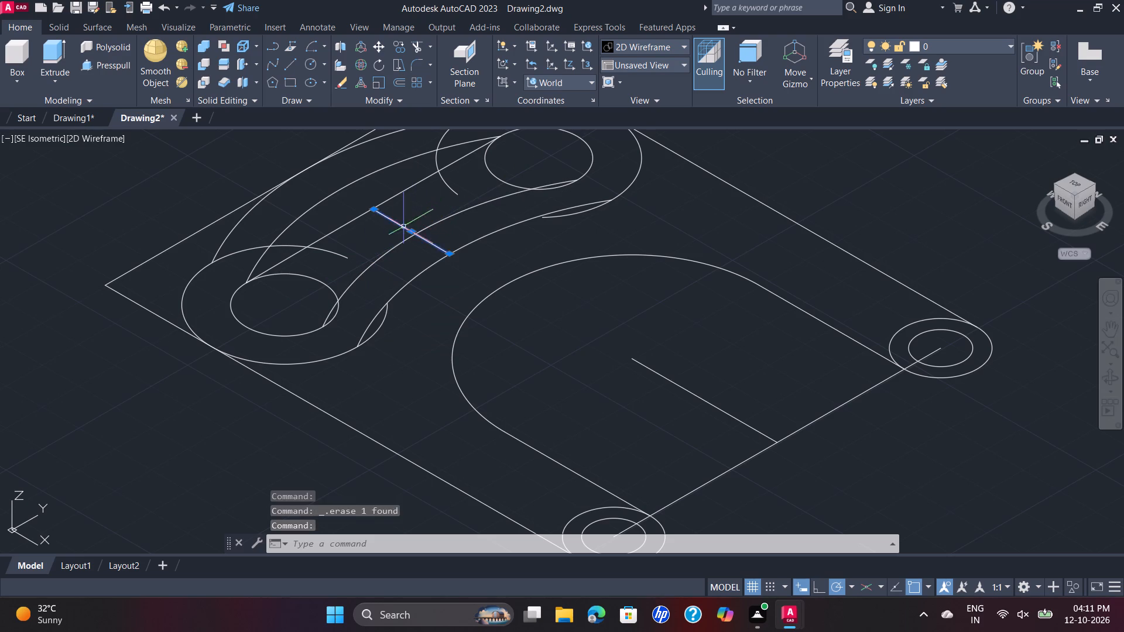
key(Delete)
click(403, 226)
key(Delete)
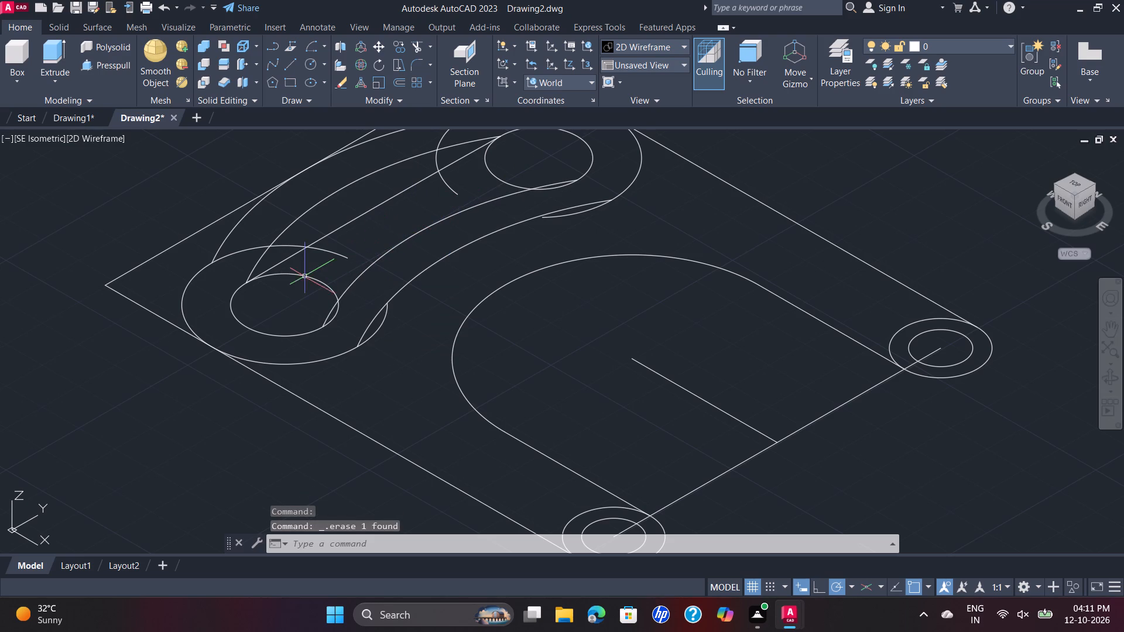
click(394, 195)
key(Delete)
Trim the radius 20 and radius 10.50 circle slivers that cross the copied arcs on the side facing the radius 35 slot.
scroll(406, 195, down, 1)
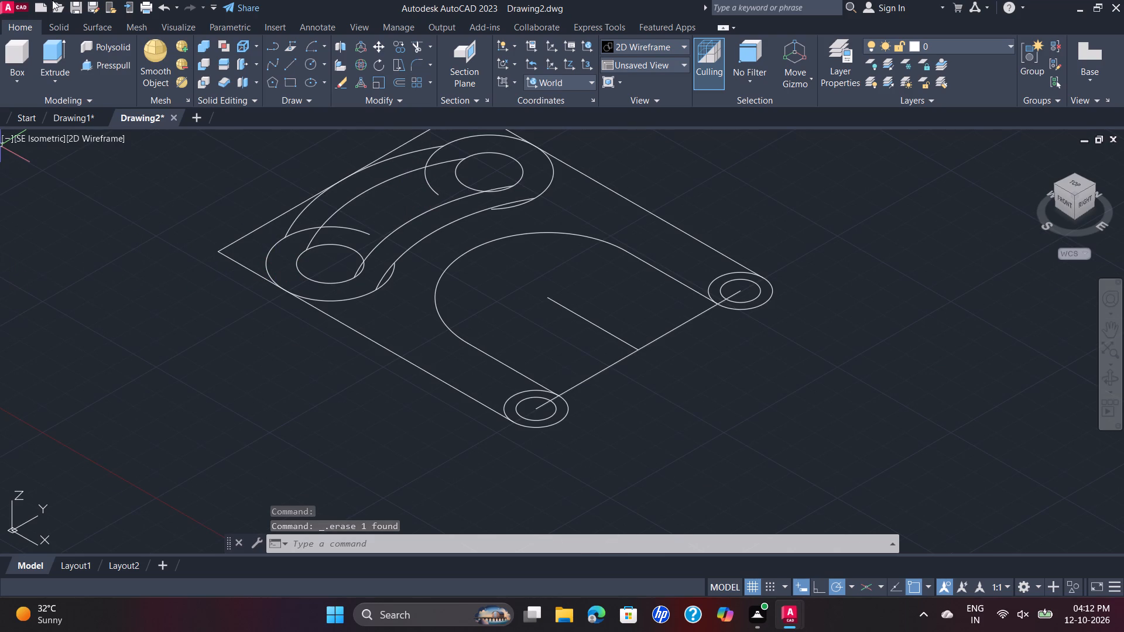
click(409, 47)
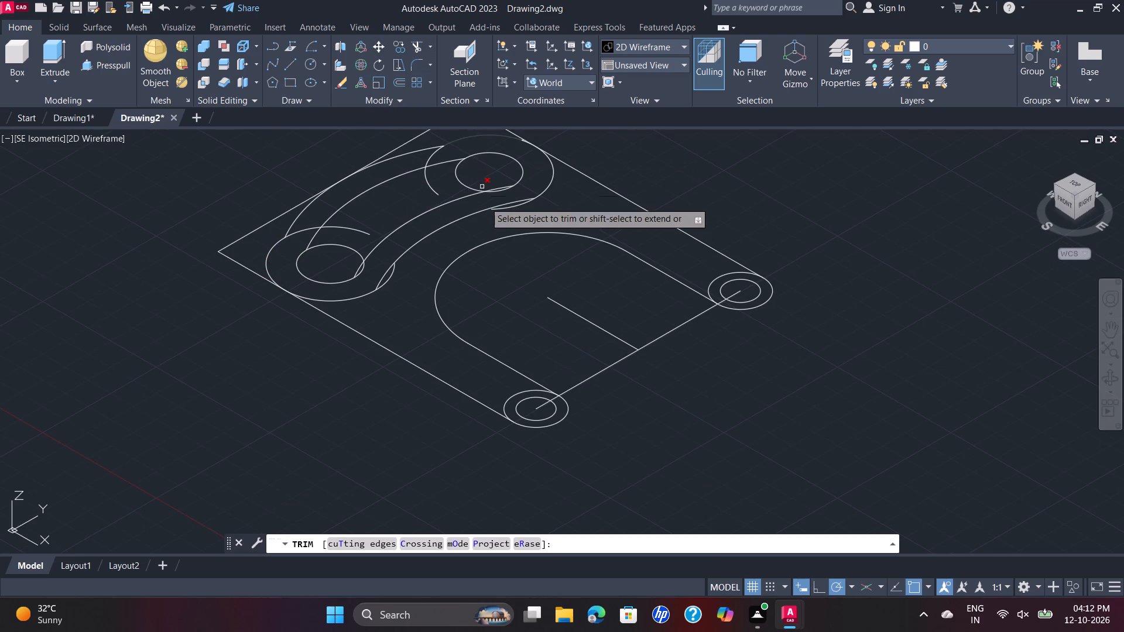
scroll(512, 219, up, 2)
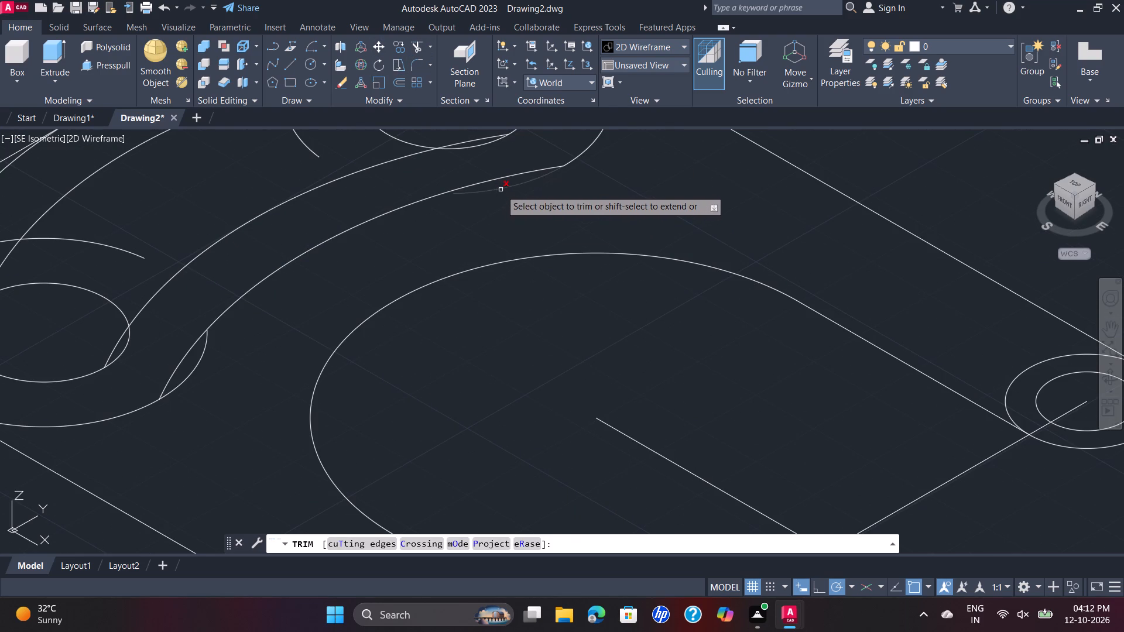
click(502, 190)
click(198, 361)
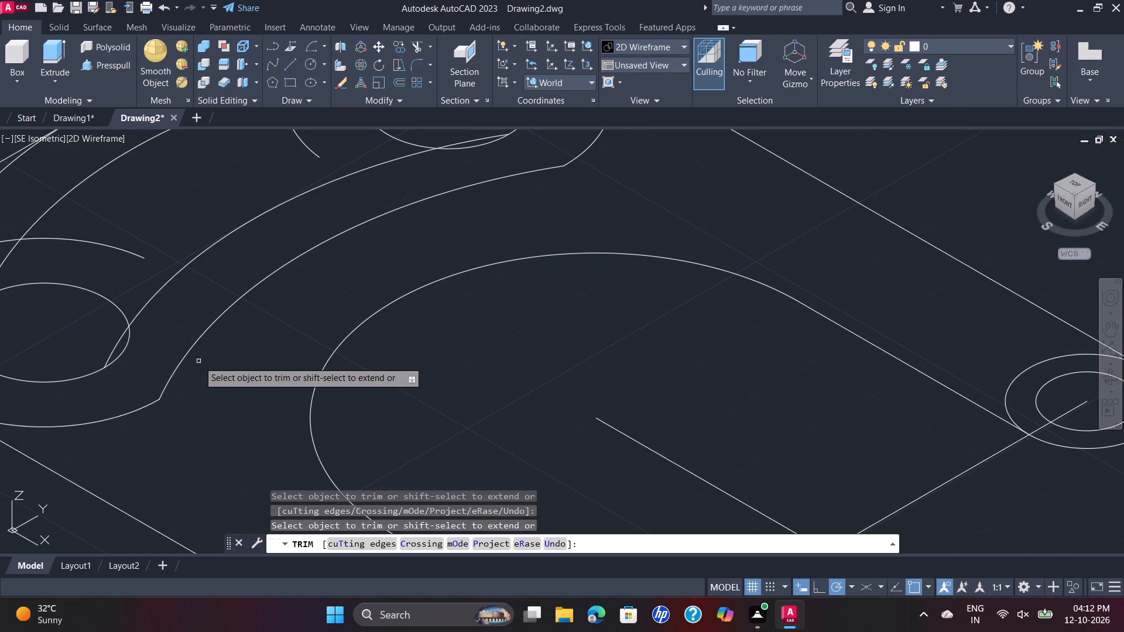
scroll(198, 361, down, 2)
scroll(163, 335, up, 2)
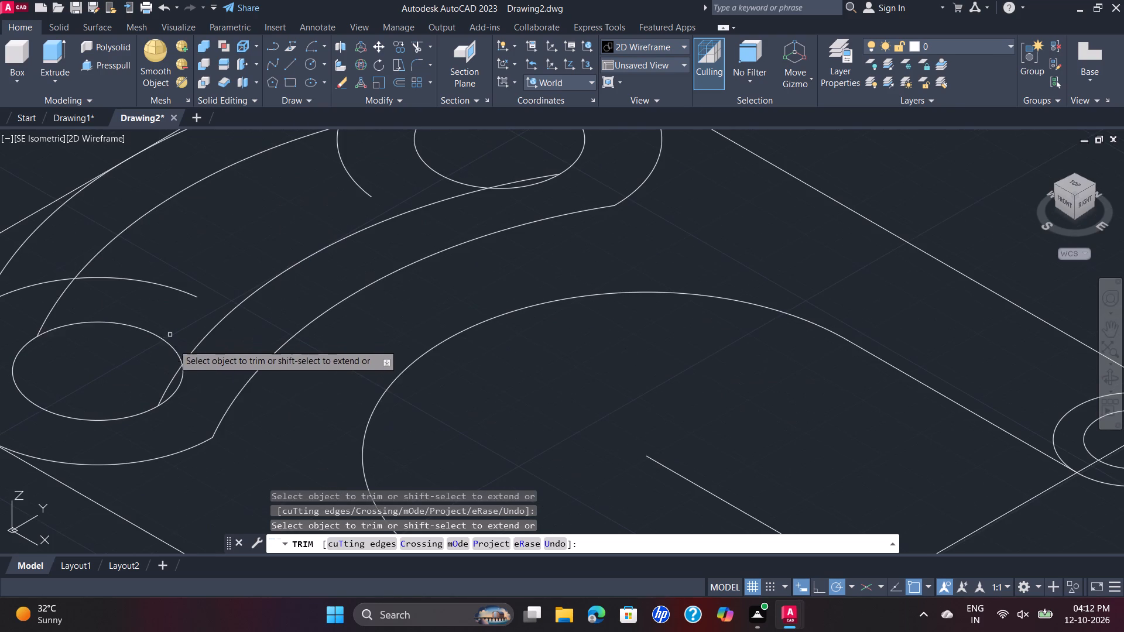
click(181, 382)
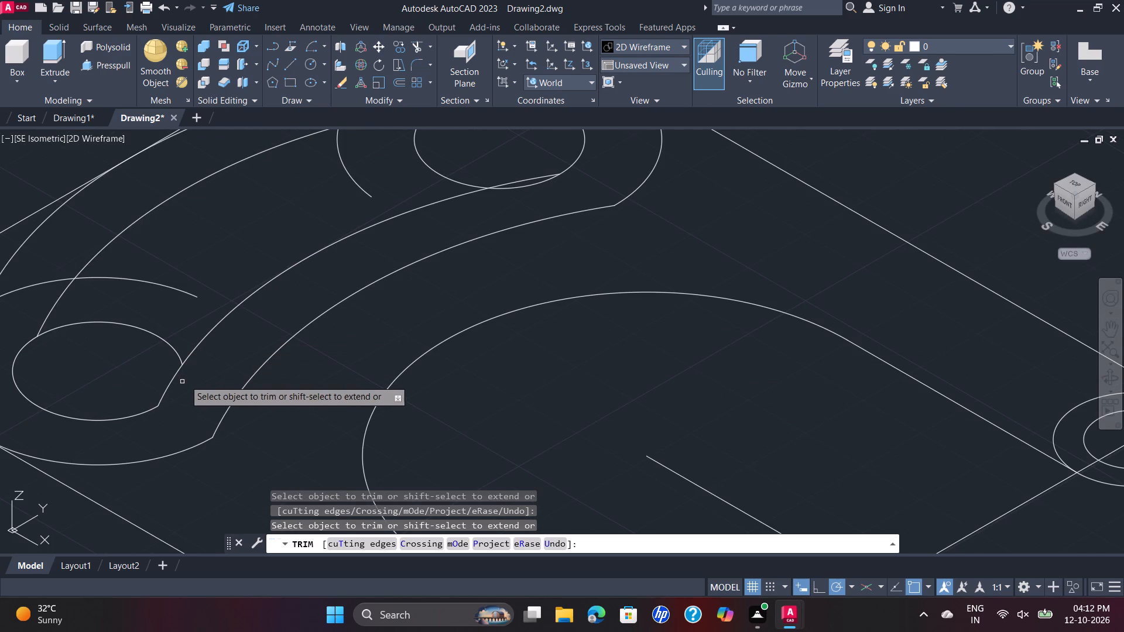
click(525, 187)
Trim the remaining radius 20 and radius 10.50 circle segments between the arcs at both ends, leaving two closed nested curved slots.
scroll(529, 186, down, 2)
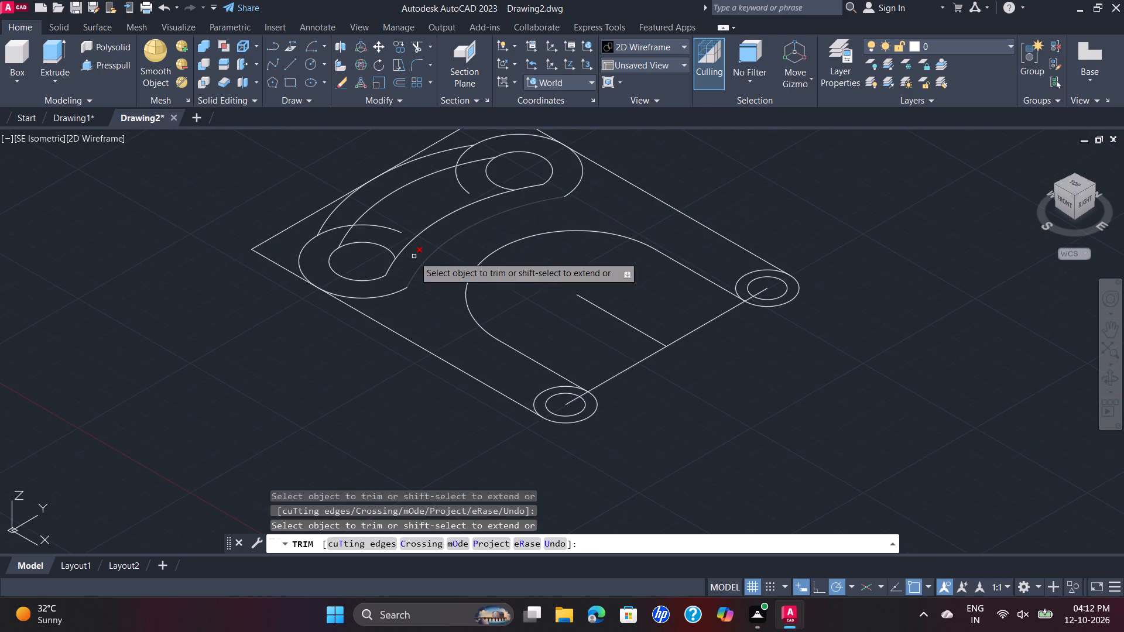
click(490, 176)
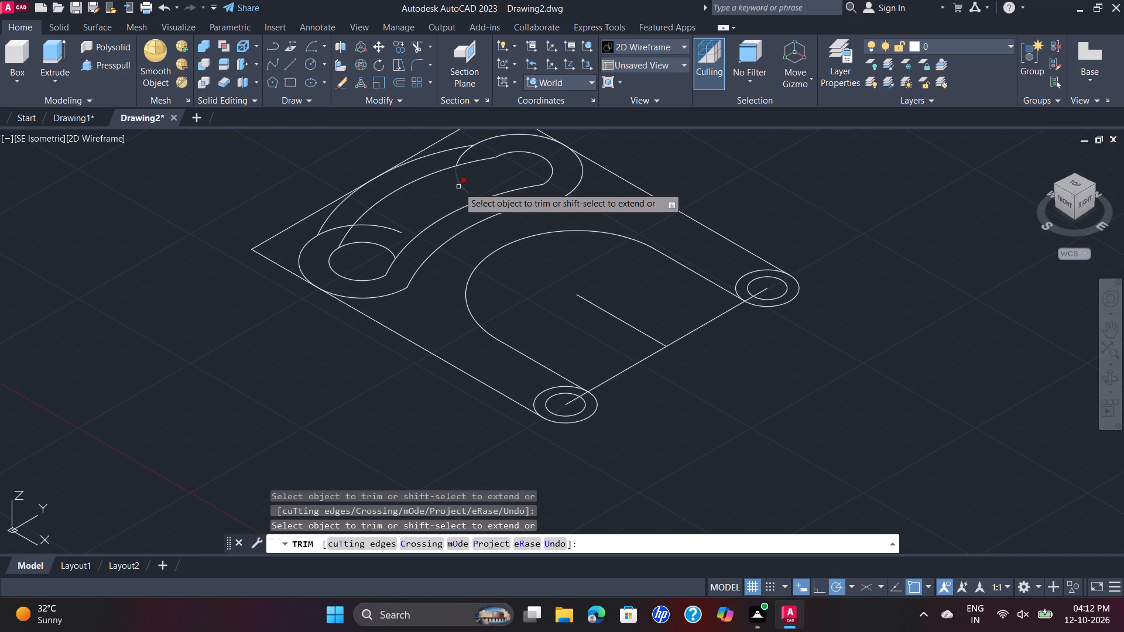
click(458, 187)
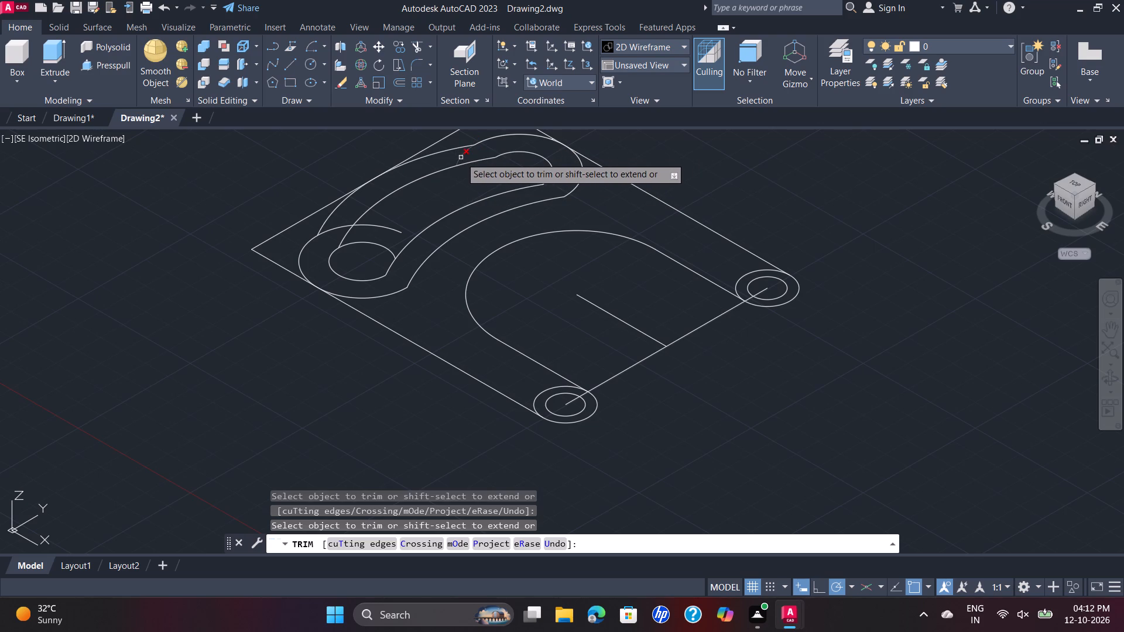
click(461, 157)
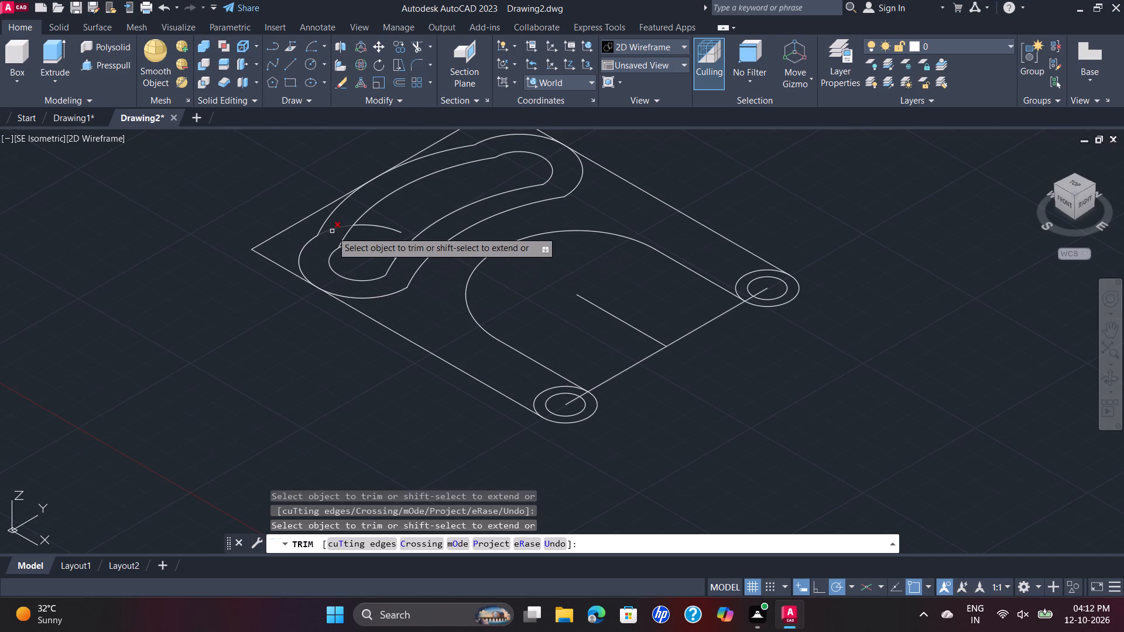
click(332, 231)
click(386, 228)
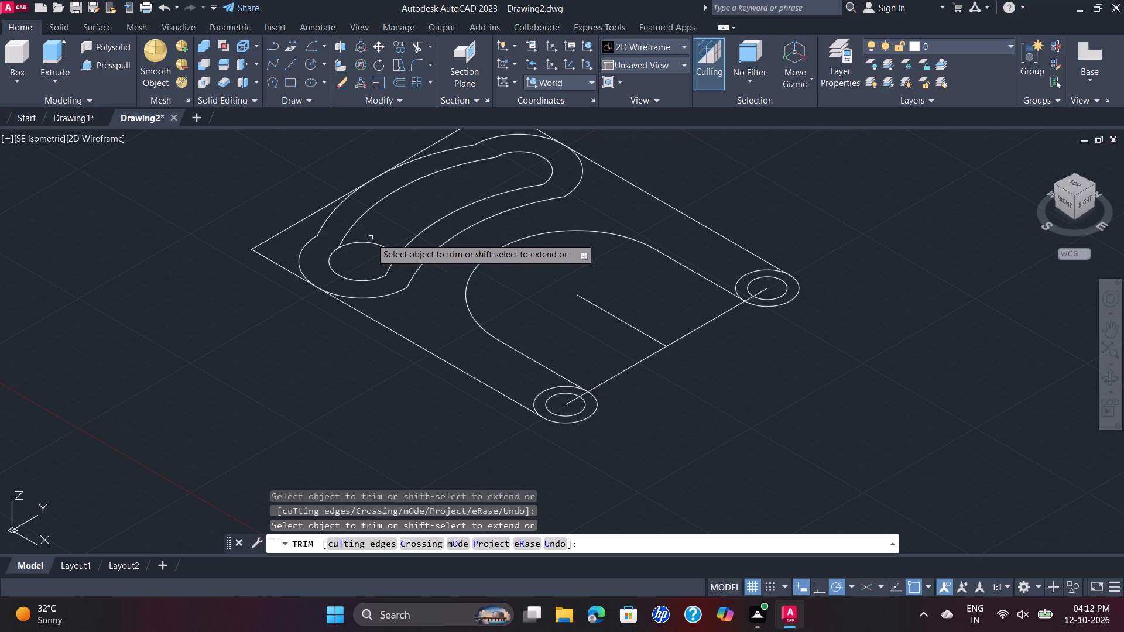
scroll(342, 237, up, 1)
scroll(290, 243, up, 4)
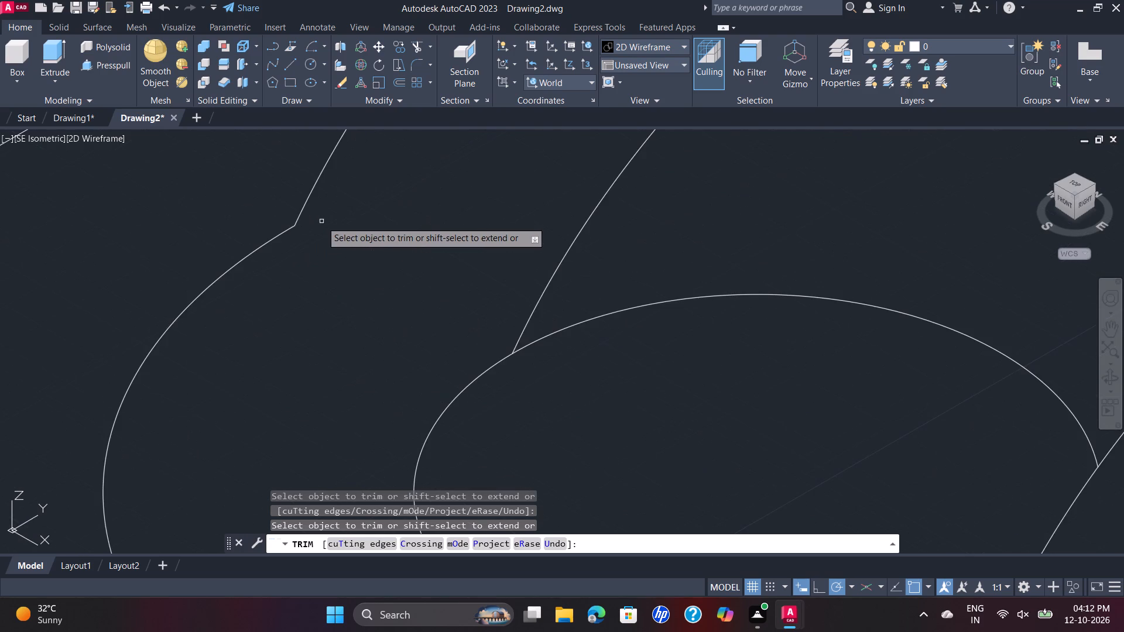
scroll(314, 222, up, 2)
scroll(263, 239, up, 2)
scroll(261, 240, down, 12)
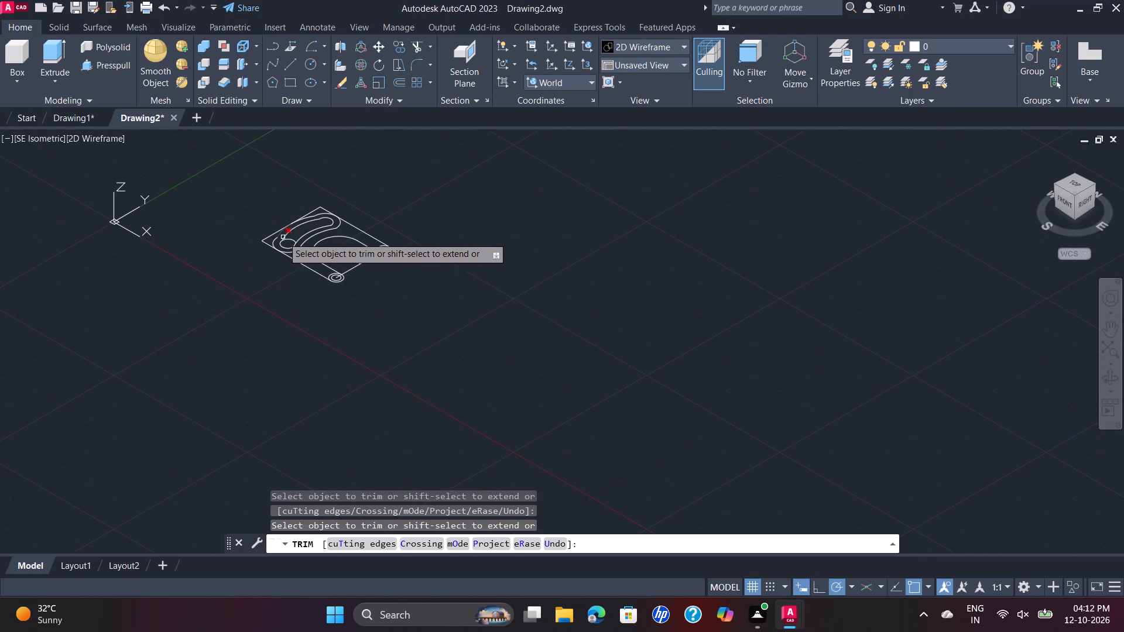
scroll(292, 236, up, 3)
click(297, 256)
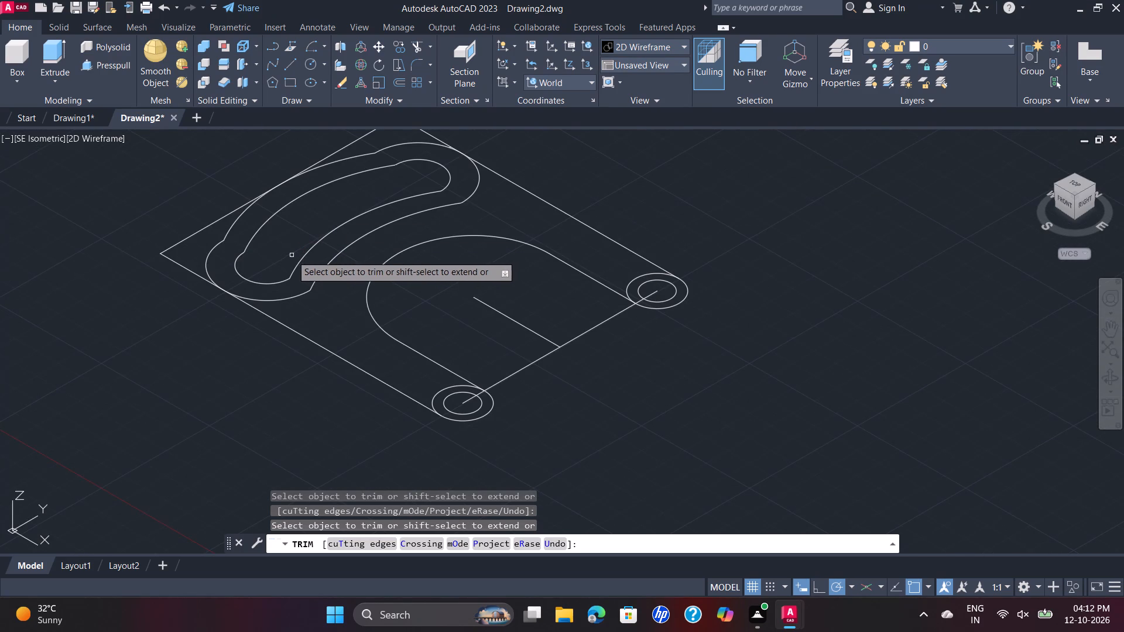
Trim away the outline's far edge on both sides of where it touches the outer connecting arc.
scroll(537, 156, down, 1)
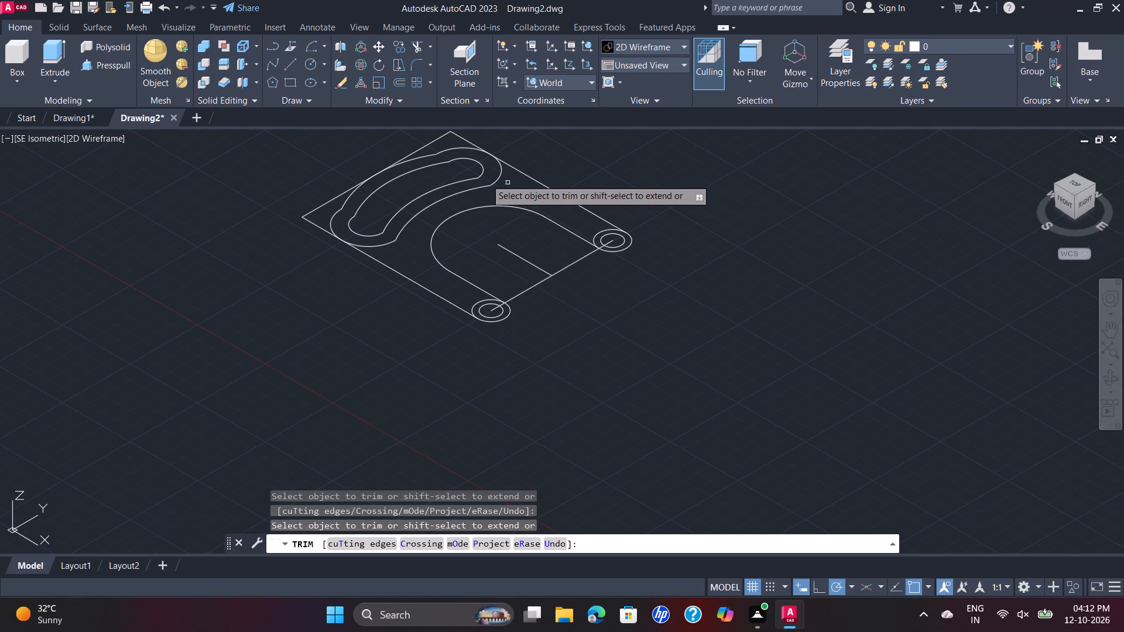
scroll(436, 157, up, 3)
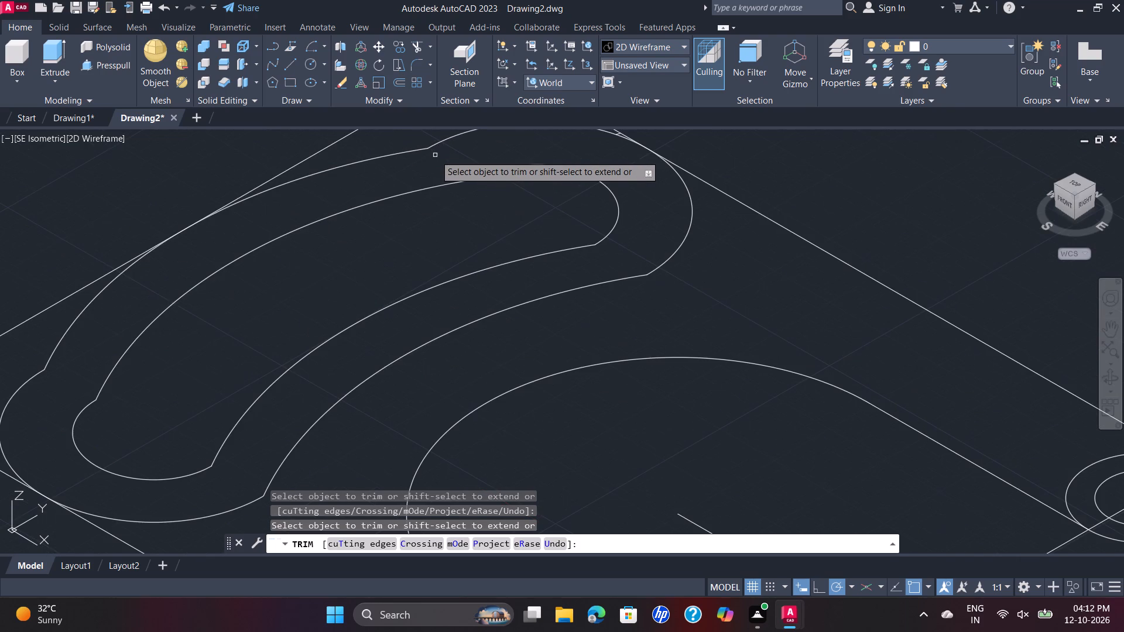
scroll(435, 155, down, 1)
scroll(678, 174, down, 1)
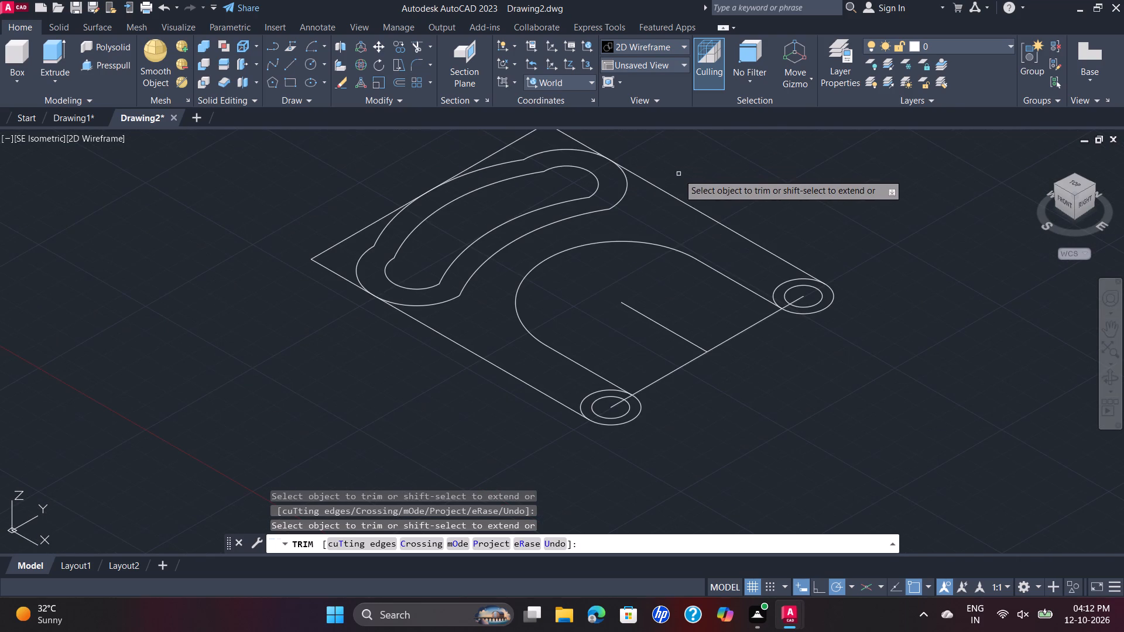
scroll(678, 174, up, 1)
scroll(758, 138, down, 1)
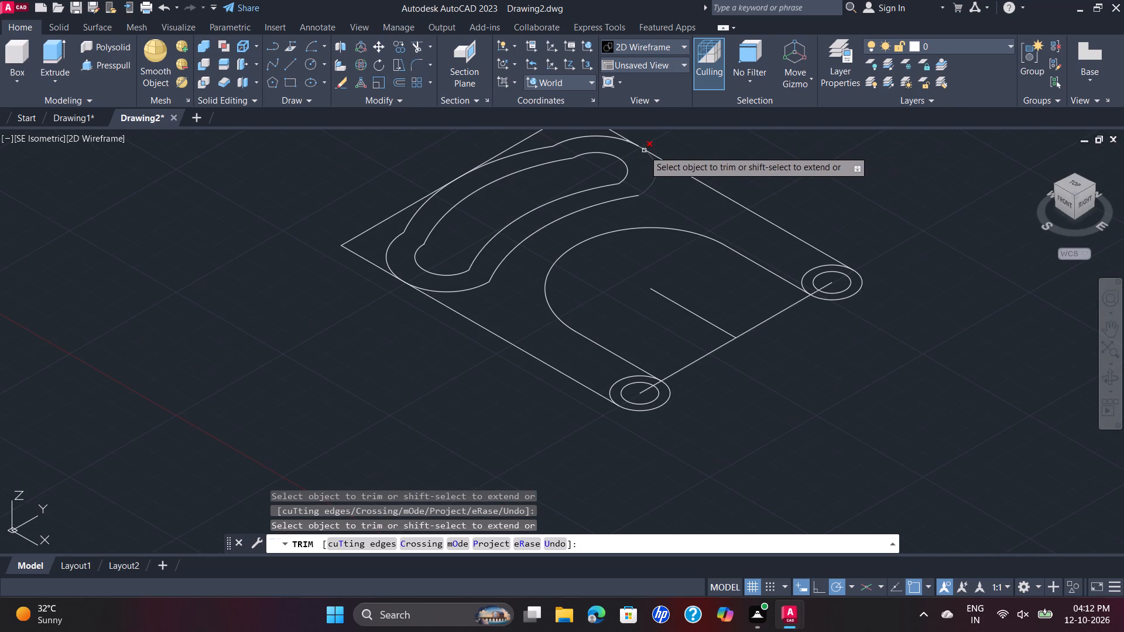
scroll(623, 177, down, 1)
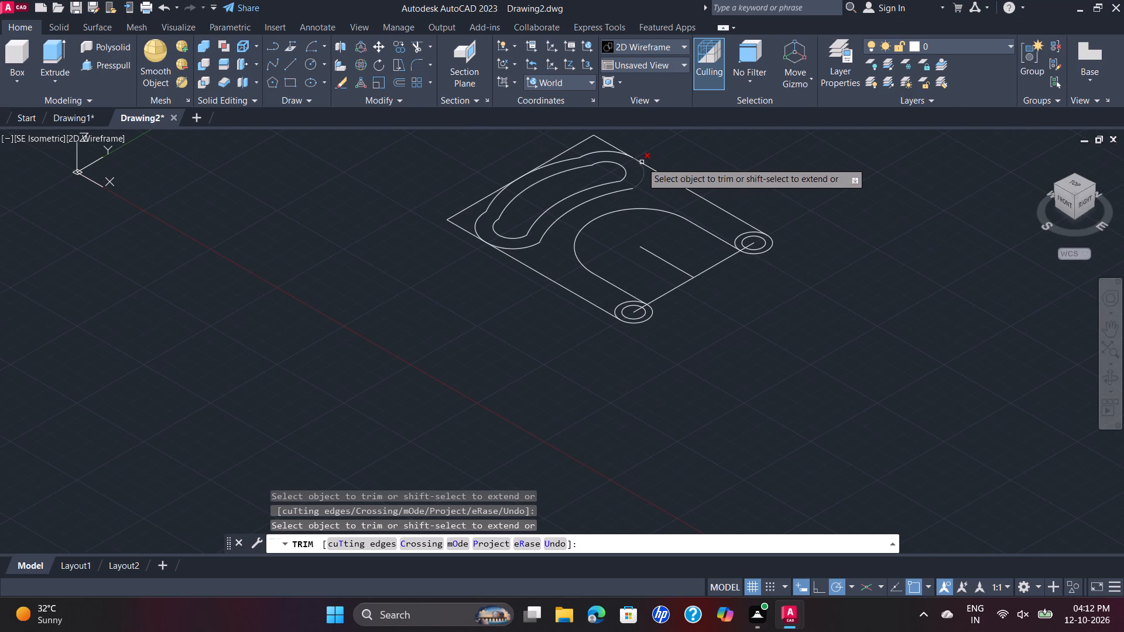
middle_drag(649, 159, 680, 230)
scroll(680, 230, up, 2)
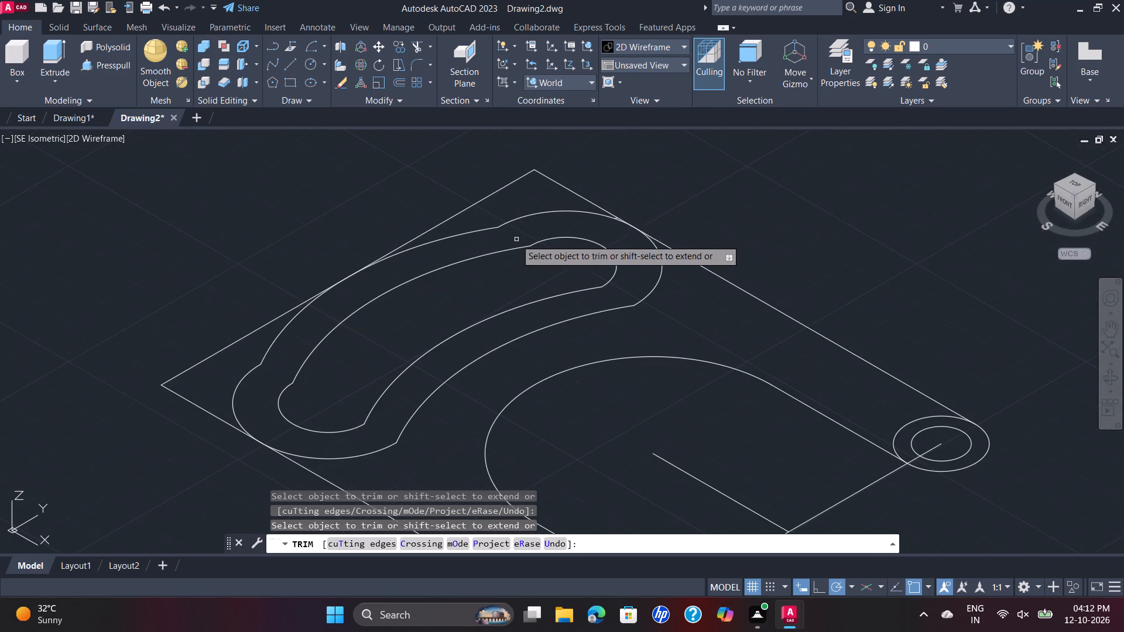
click(506, 187)
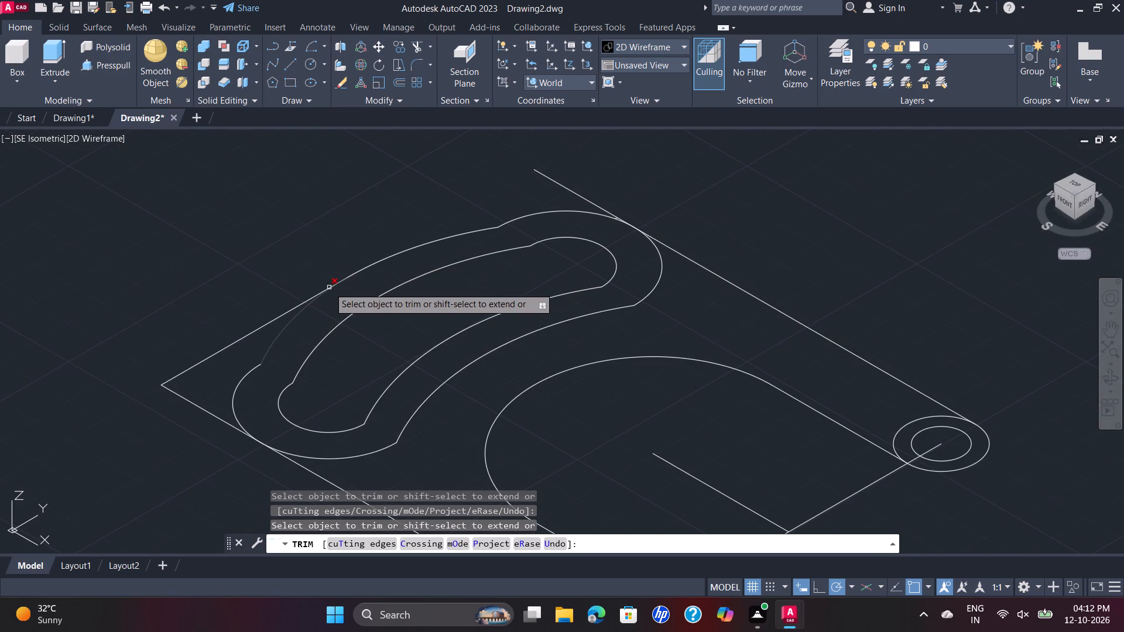
click(262, 324)
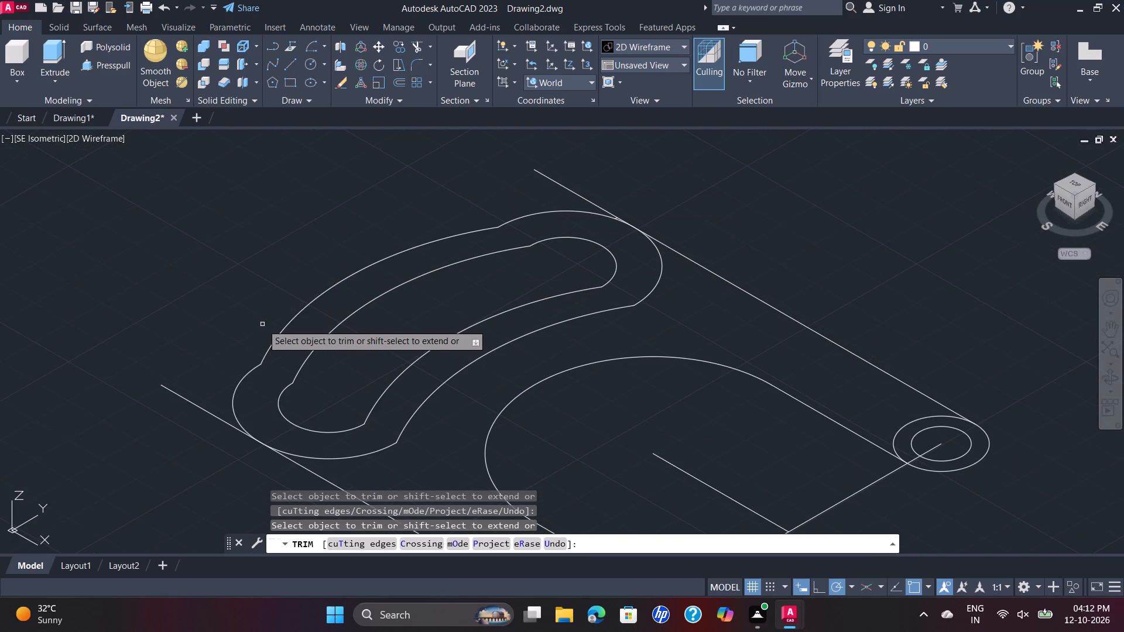
Trim the overhanging ends of both long outline edges where they extend past the outer curved slot.
click(196, 408)
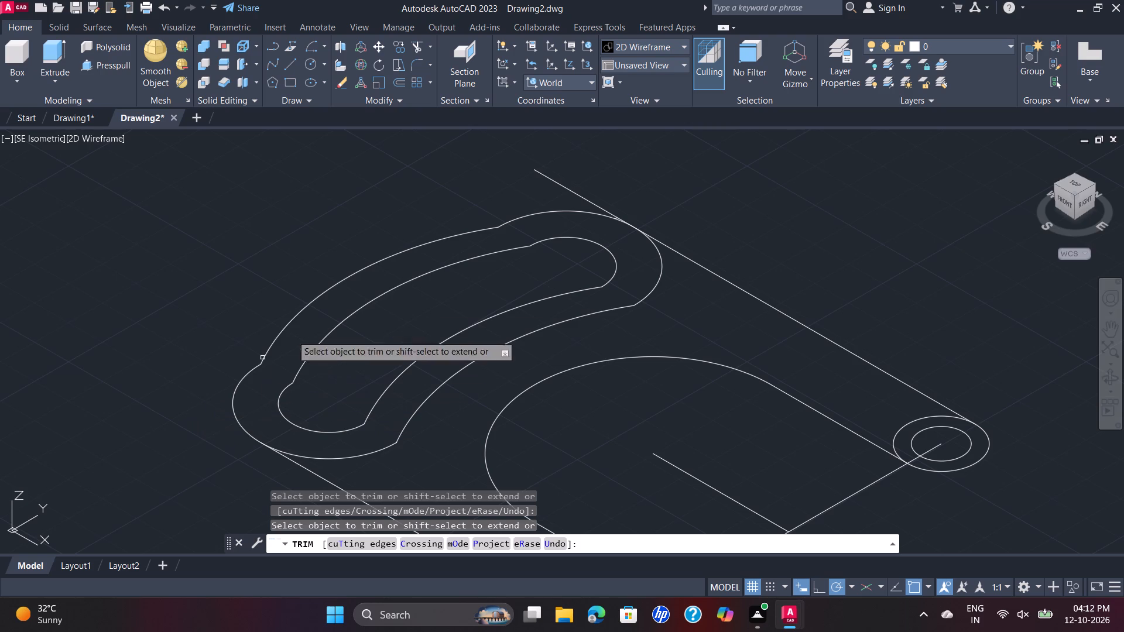
click(560, 181)
Trim away the centre construction line inside the radius 35 slot and the near outline edge between the two end circle pairs.
scroll(628, 162, down, 2)
scroll(782, 224, up, 1)
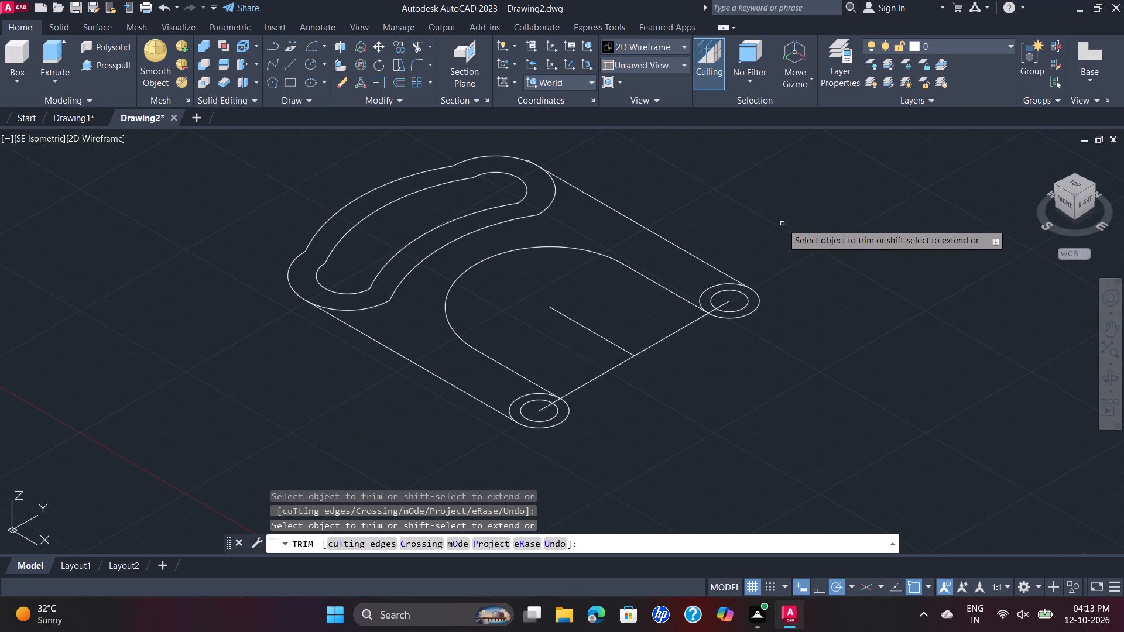
click(587, 327)
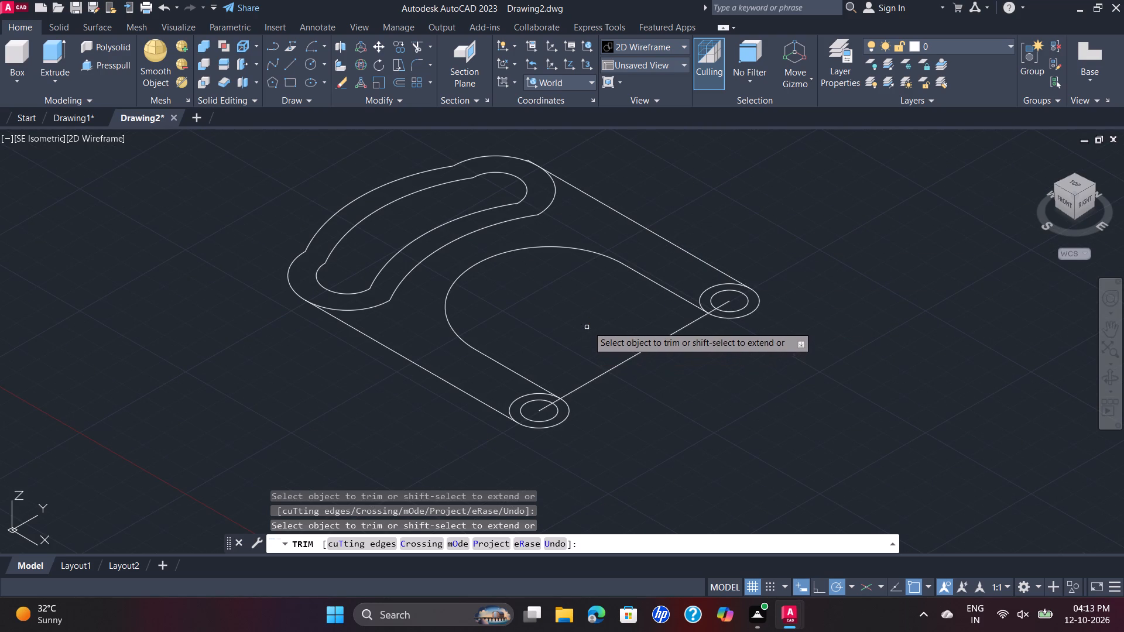
click(619, 362)
Trim the leftover stubs of the near outline edge inside the concentric circles at both arm ends.
scroll(564, 400, up, 1)
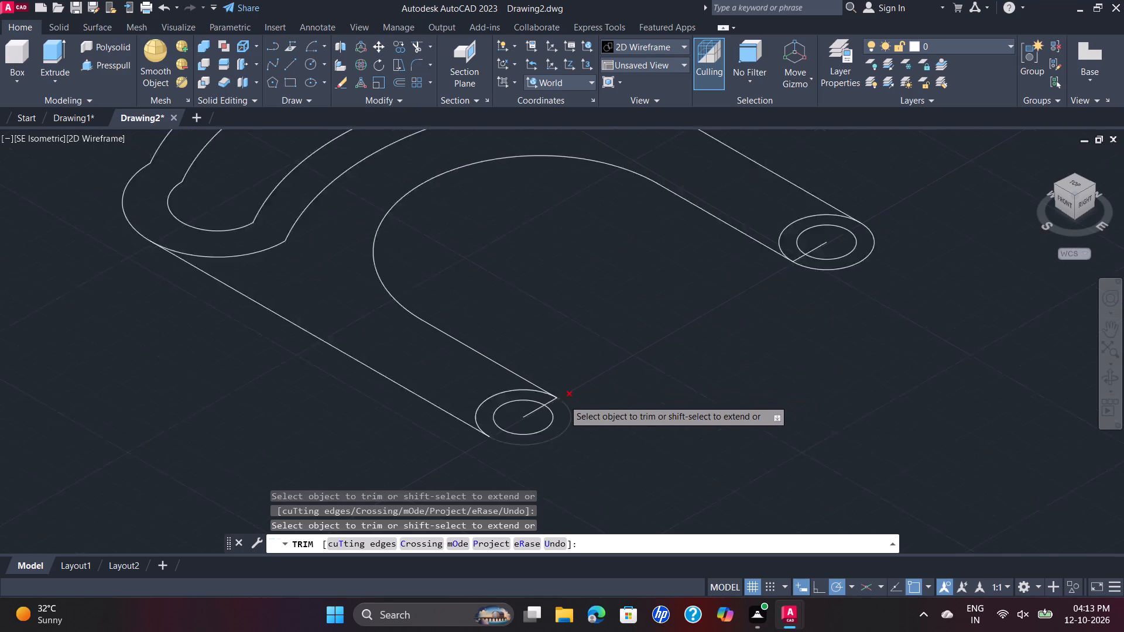
scroll(564, 400, up, 1)
click(539, 404)
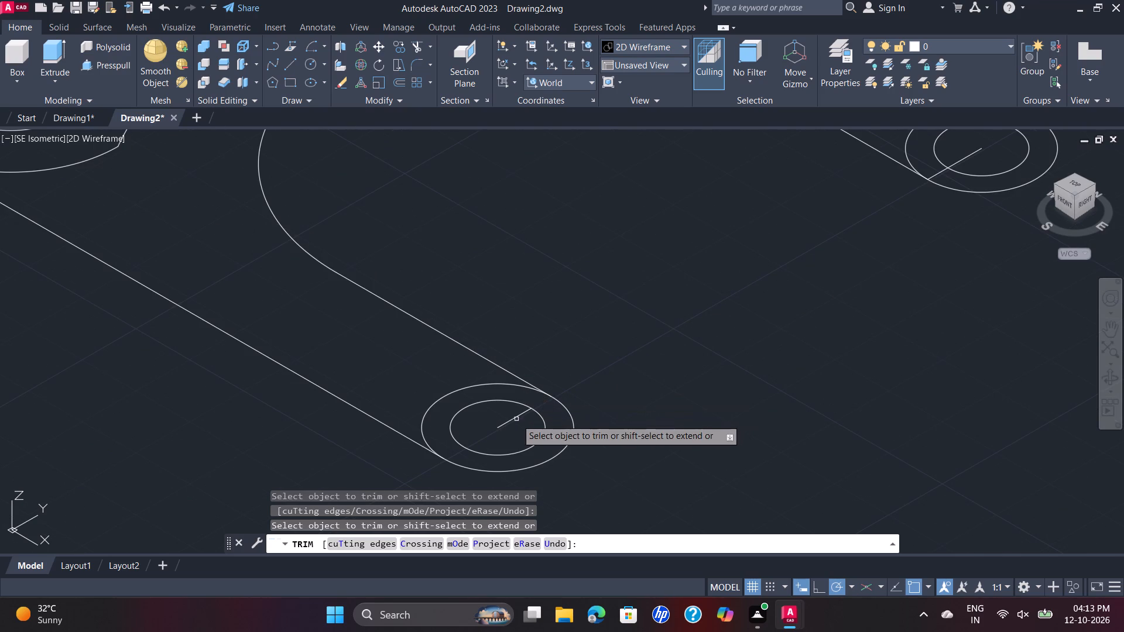
click(507, 418)
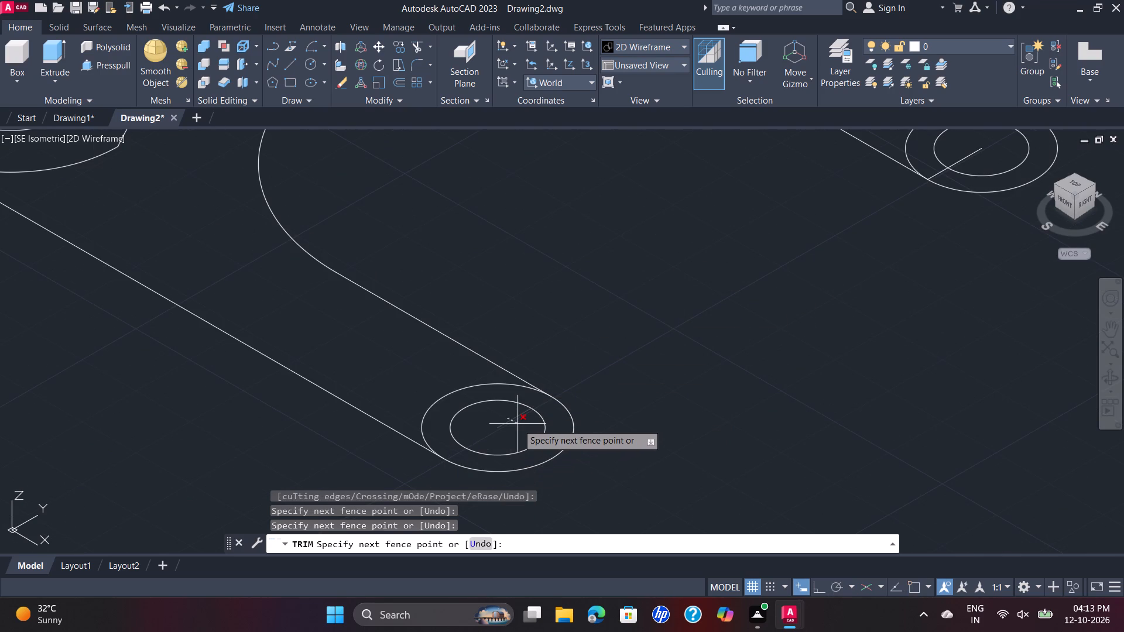
click(518, 424)
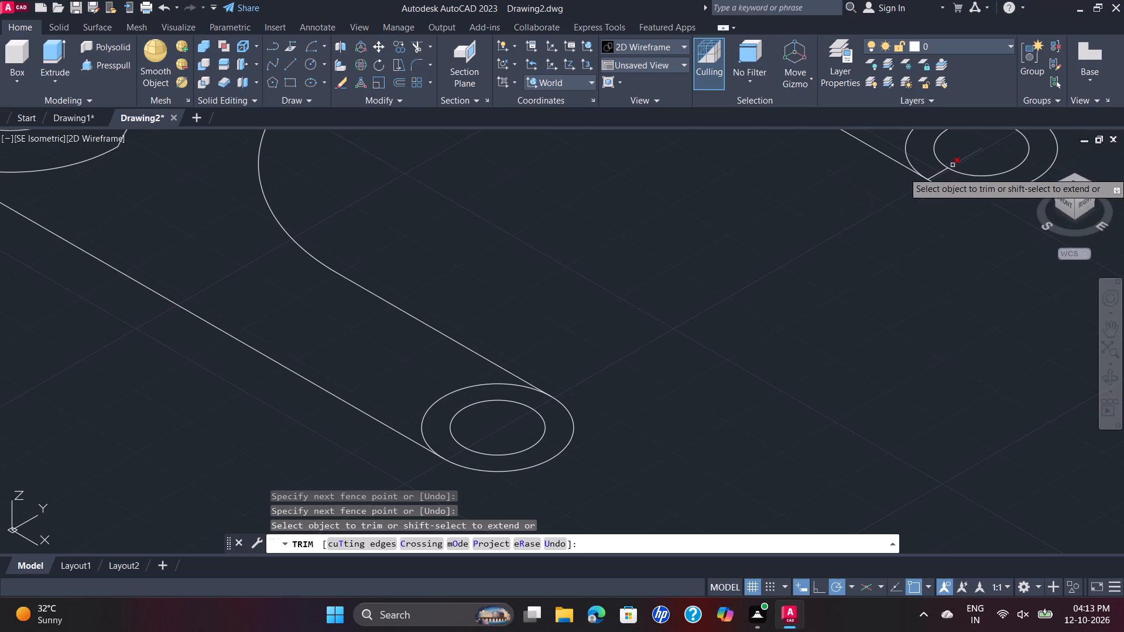
click(936, 177)
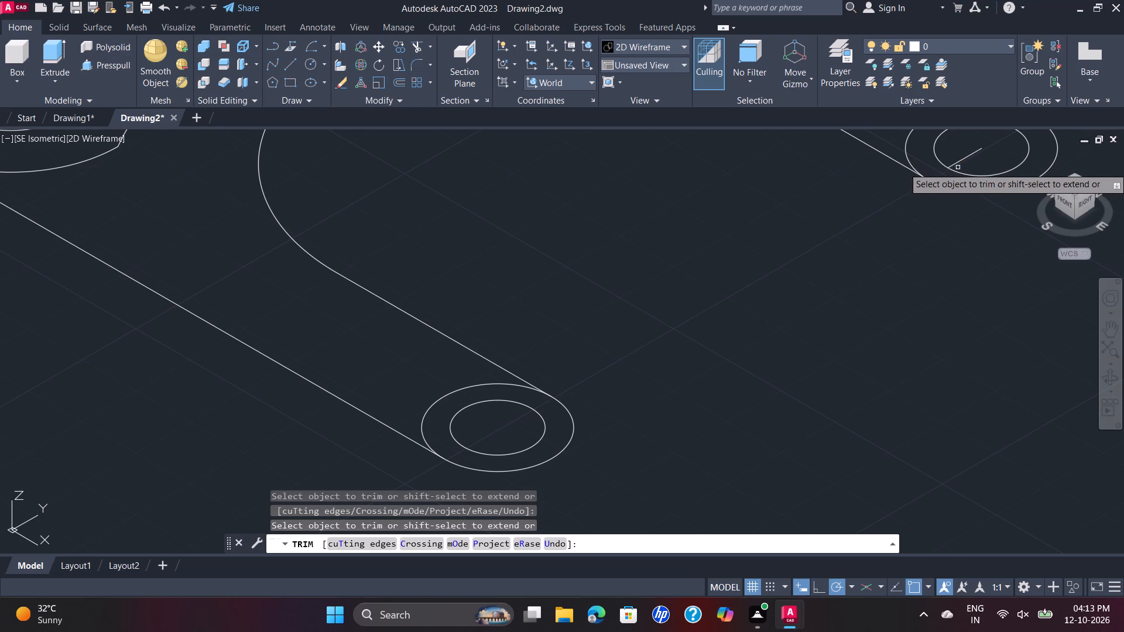
click(958, 167)
click(956, 162)
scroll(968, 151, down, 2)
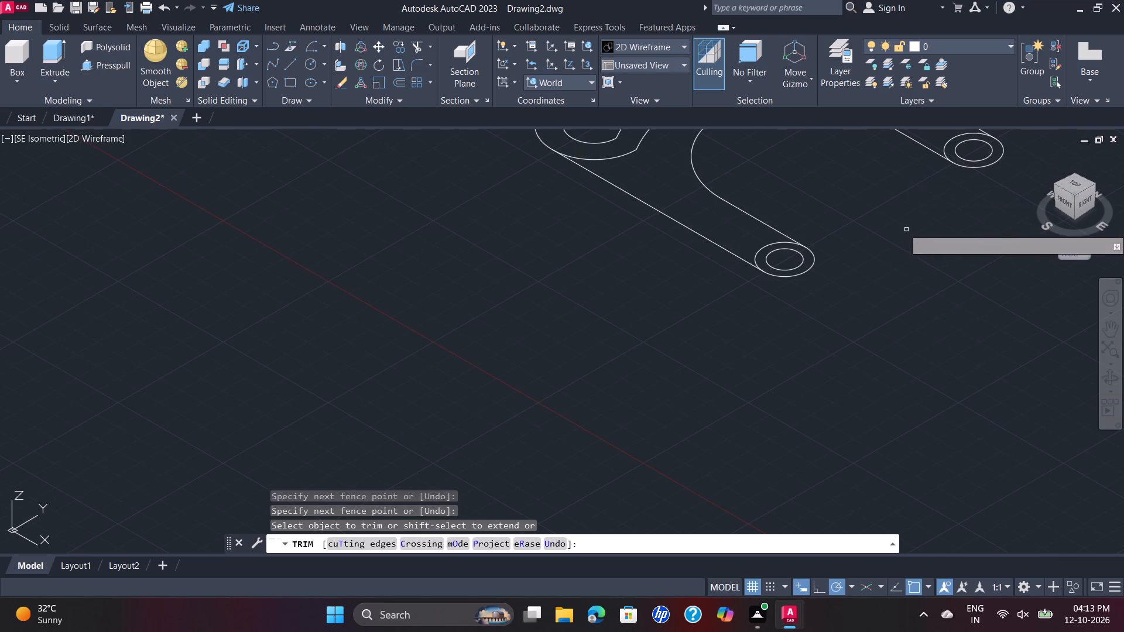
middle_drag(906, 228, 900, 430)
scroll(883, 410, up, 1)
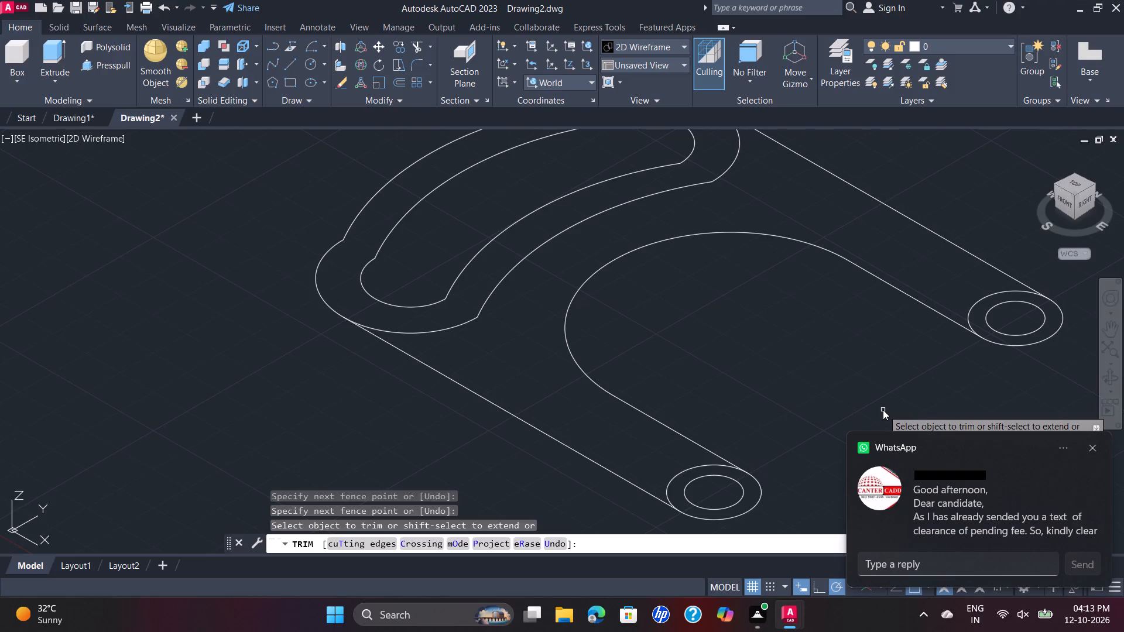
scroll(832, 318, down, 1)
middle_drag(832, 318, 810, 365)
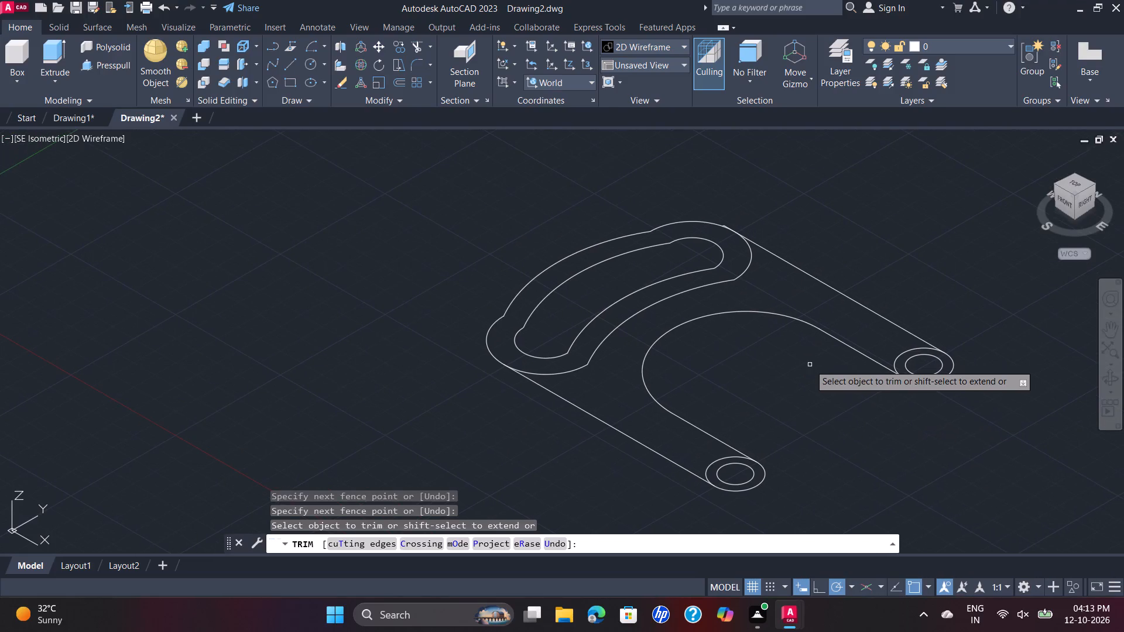
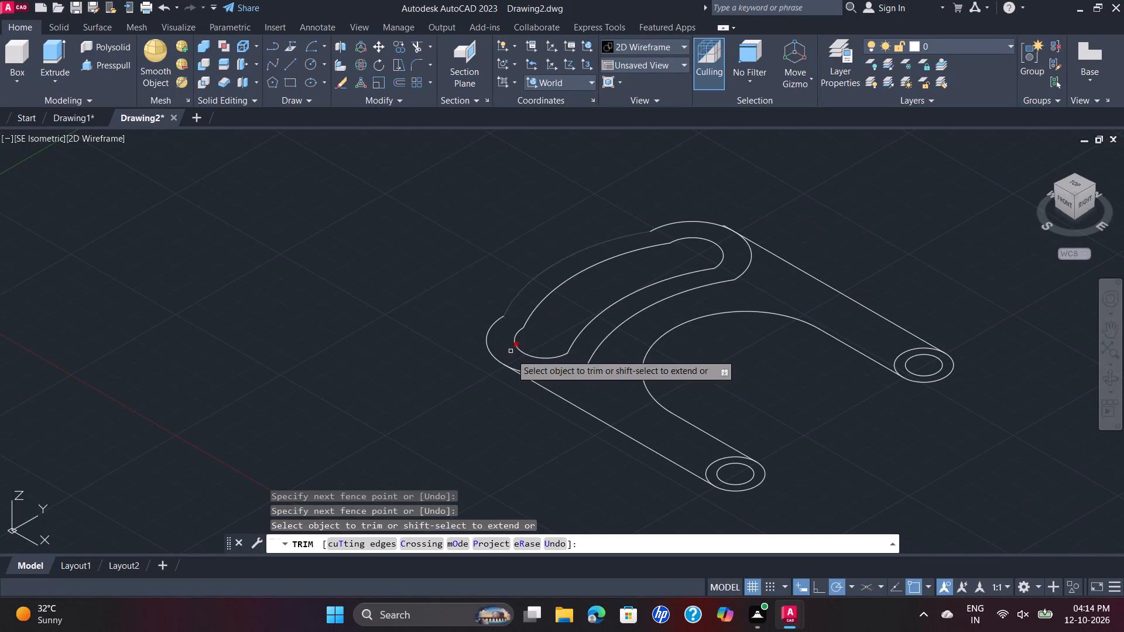
End the trimming and join all the lines and arcs of the bracket profile into polylines.
key(Escape)
click(463, 177)
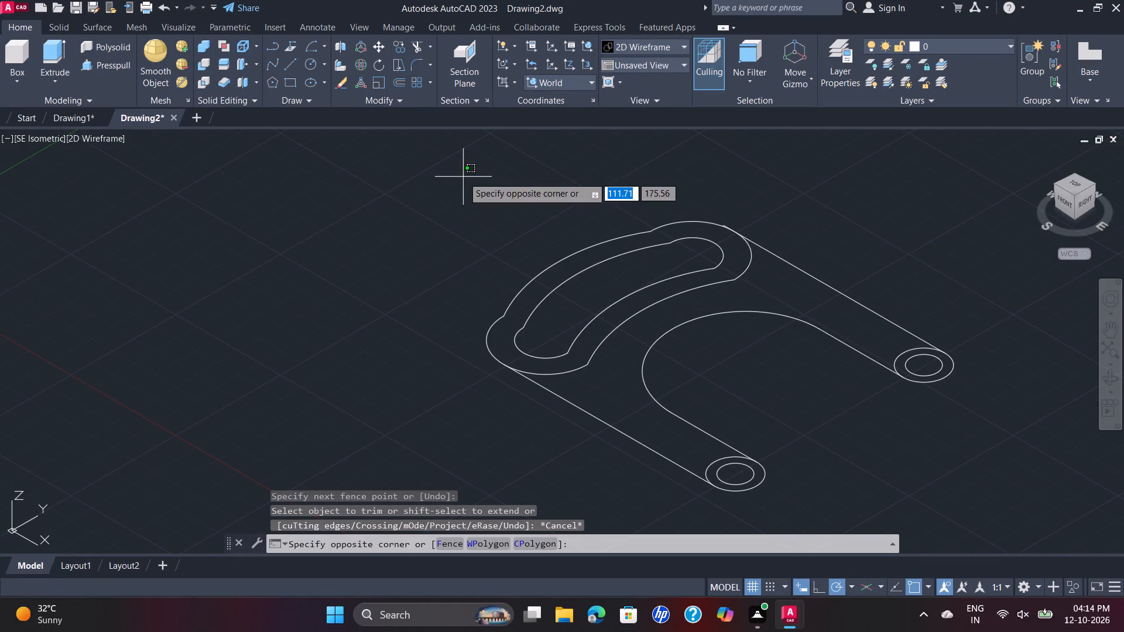
click(1000, 503)
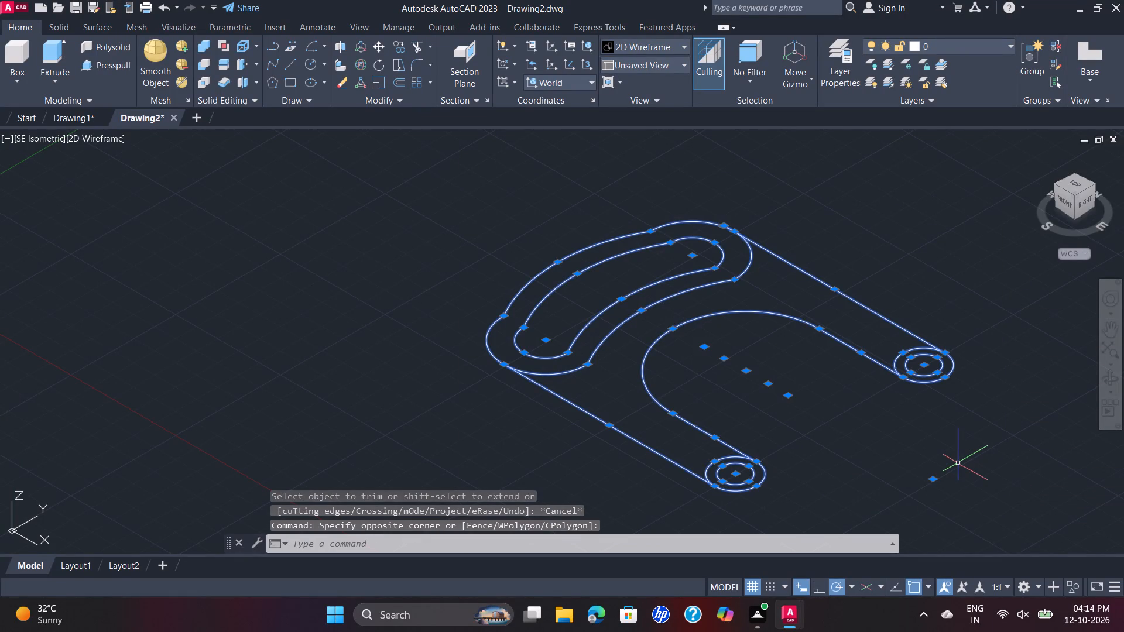
key(j)
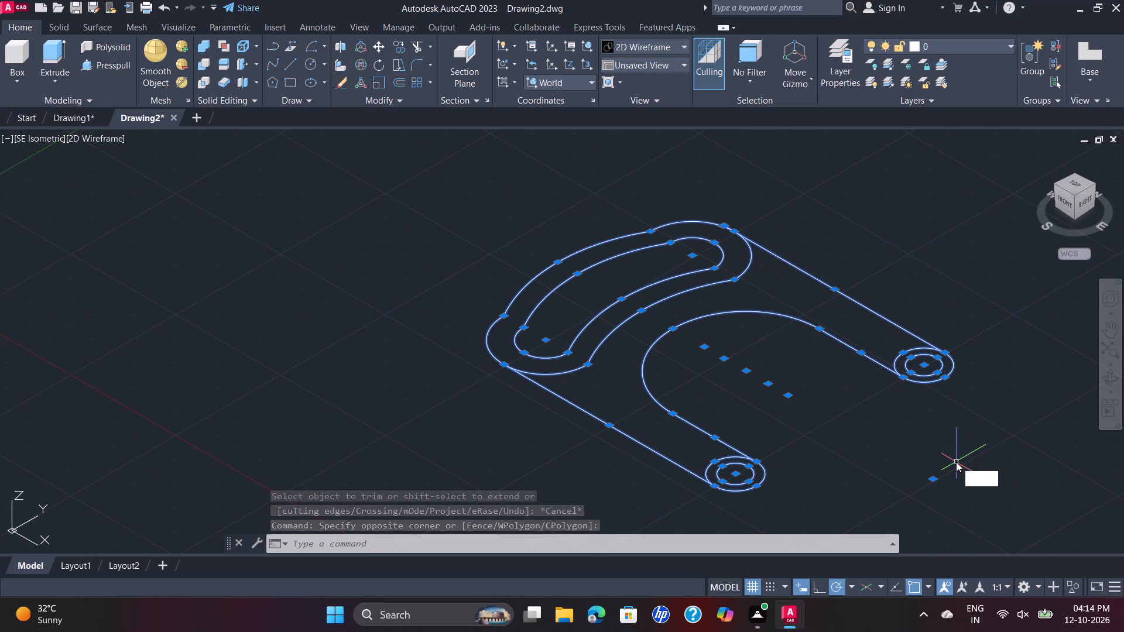
key(Return)
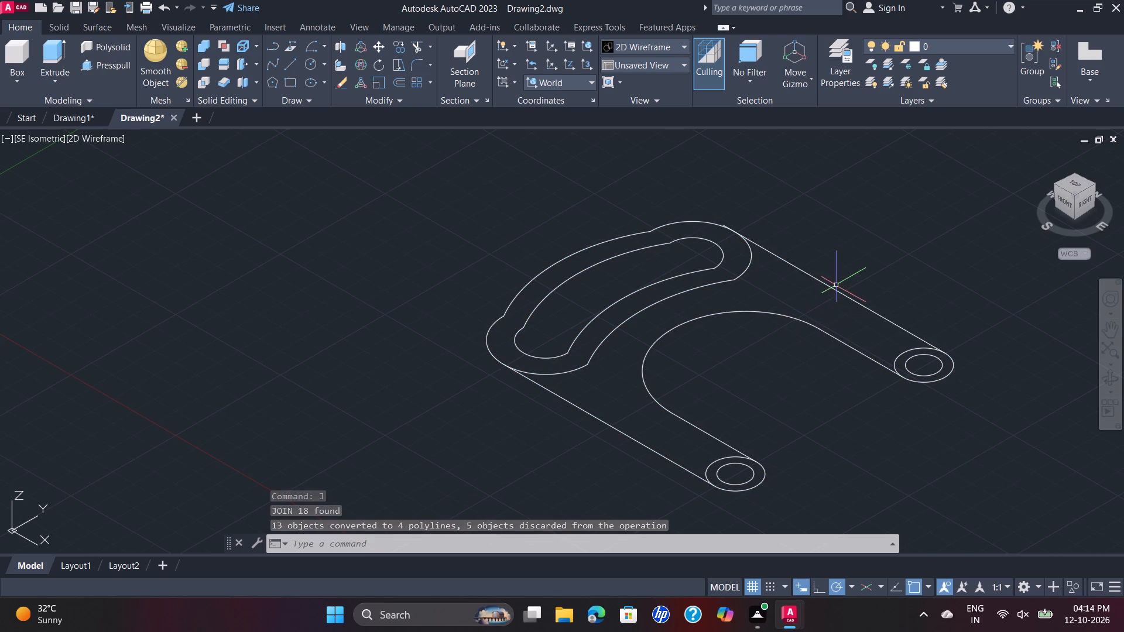
Trim the short stub and line overhang where the far arm's outer line meets the slotted end's outer arc.
scroll(713, 222, up, 2)
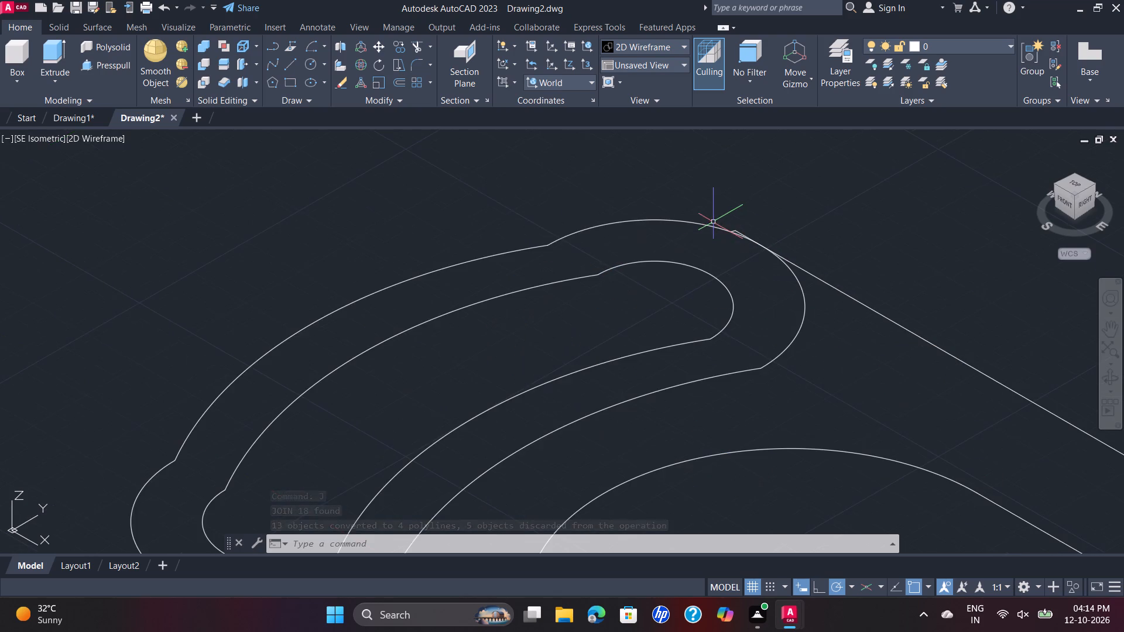
scroll(741, 215, up, 3)
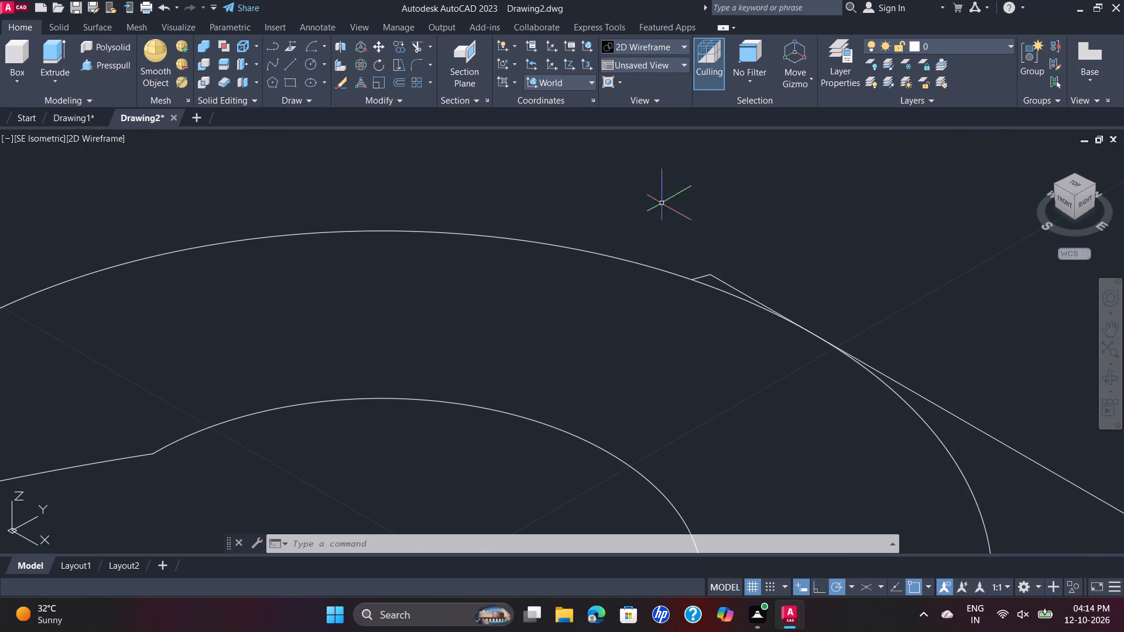
click(416, 50)
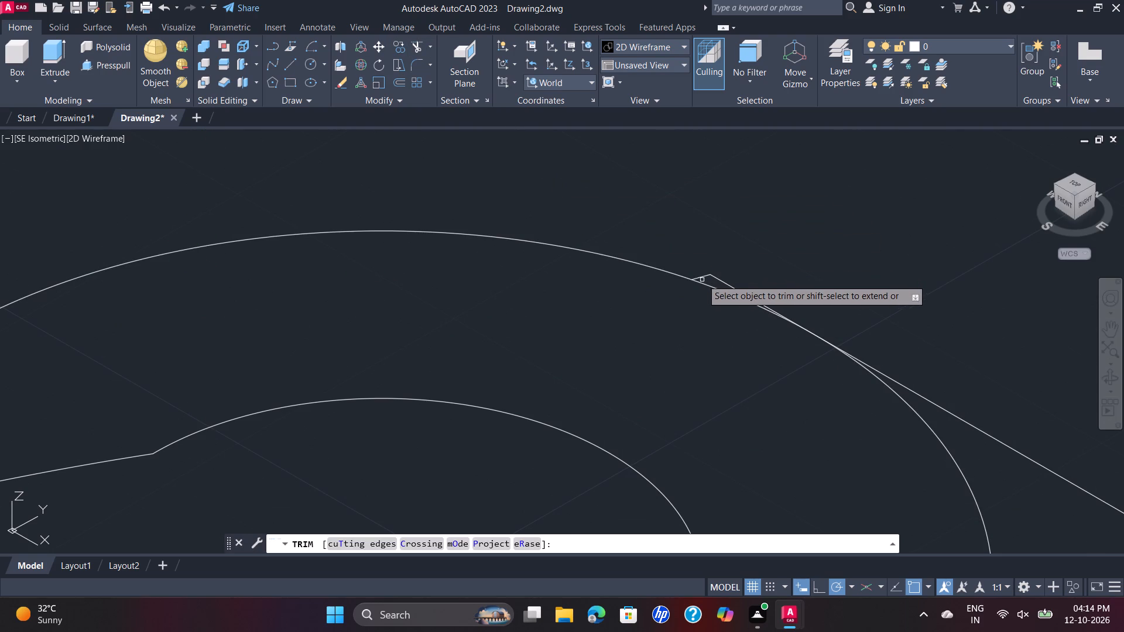
click(704, 276)
click(719, 280)
scroll(723, 280, down, 4)
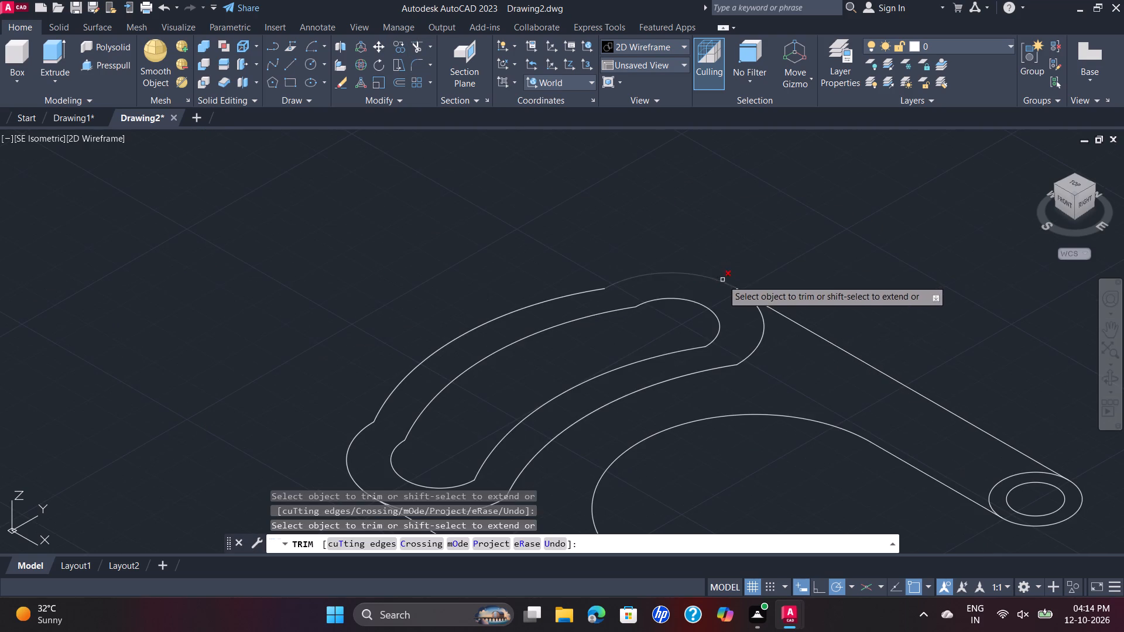
middle_drag(470, 435, 591, 272)
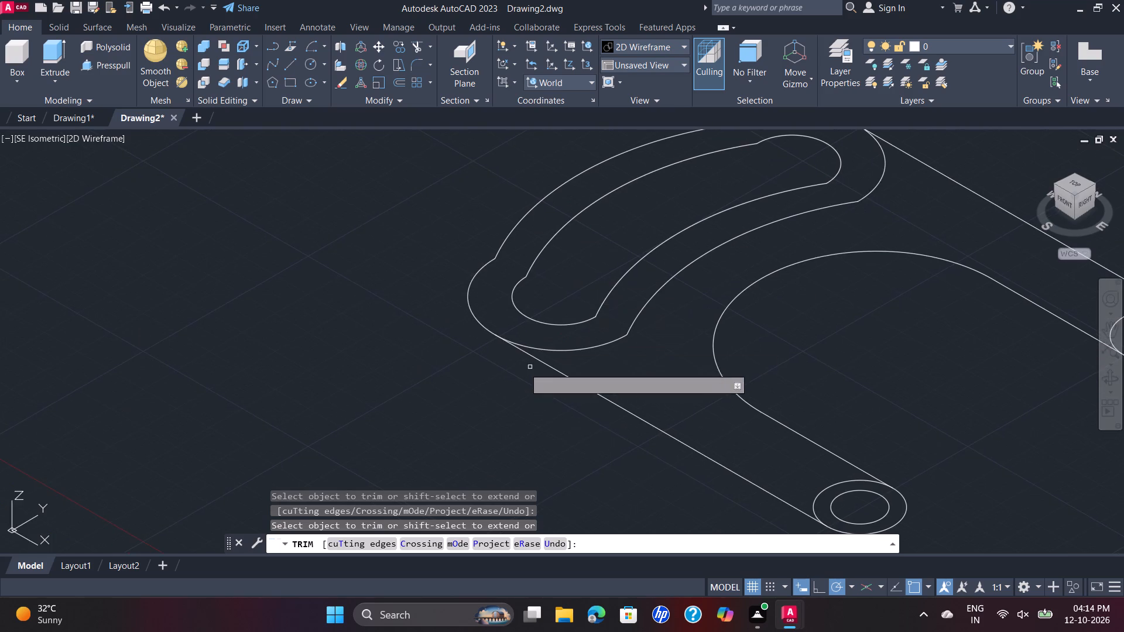
scroll(518, 353, up, 3)
scroll(448, 304, up, 2)
scroll(394, 279, up, 1)
scroll(397, 276, down, 4)
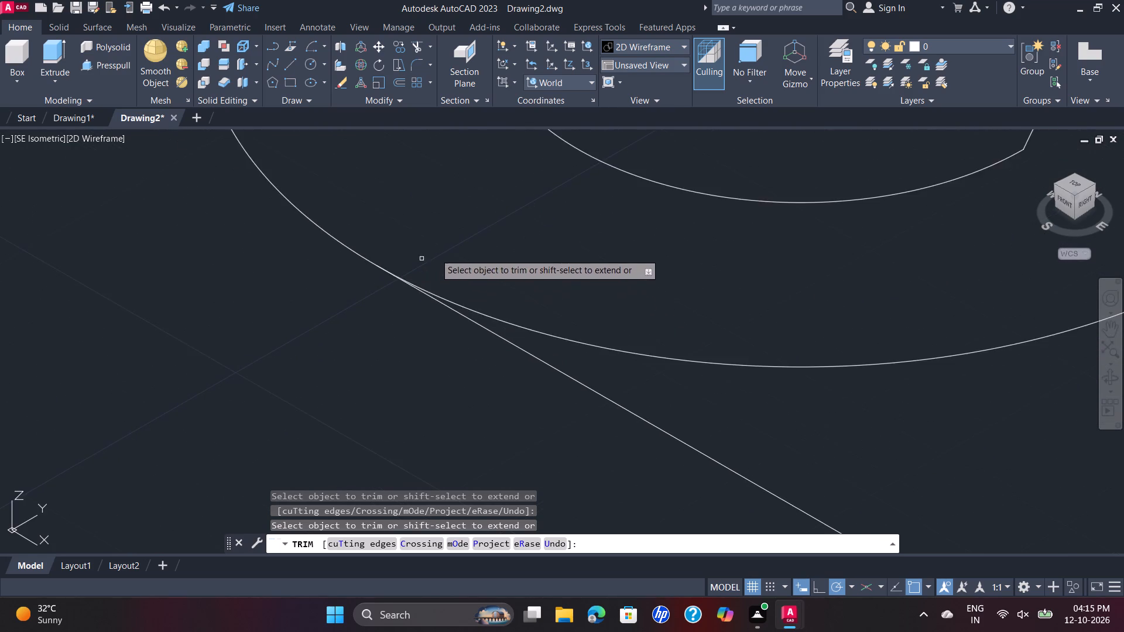
scroll(444, 250, down, 2)
scroll(612, 214, down, 3)
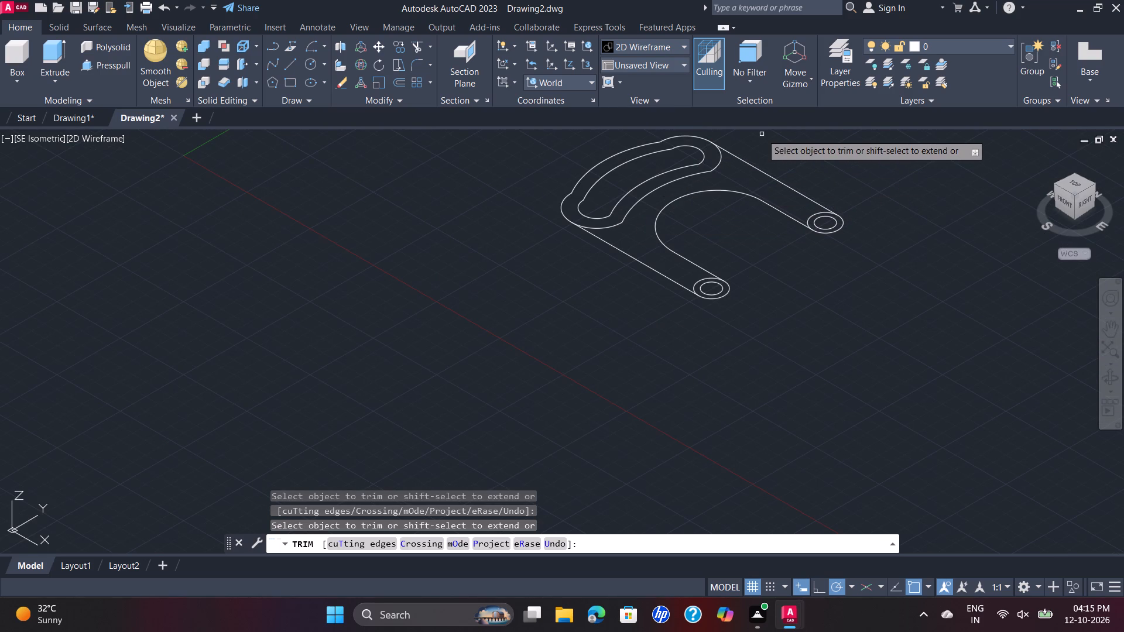
middle_drag(762, 134, 762, 215)
scroll(767, 221, up, 1)
key(Escape)
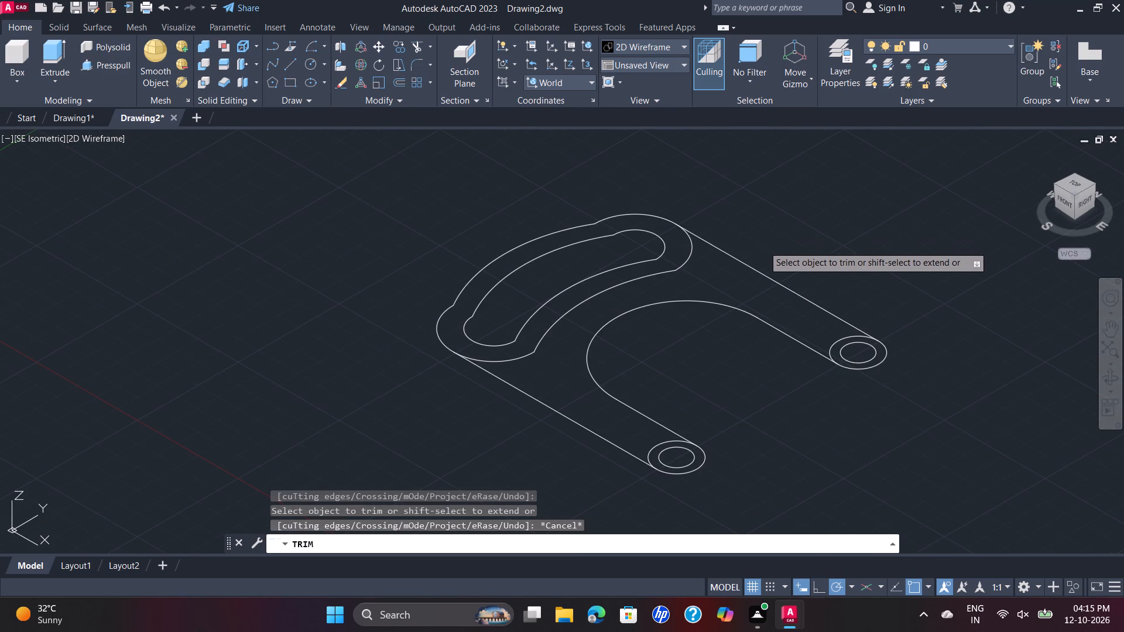
Presspull the band around the curved slot 7.5 downward and 7.5 upward from the sketch plane.
click(186, 184)
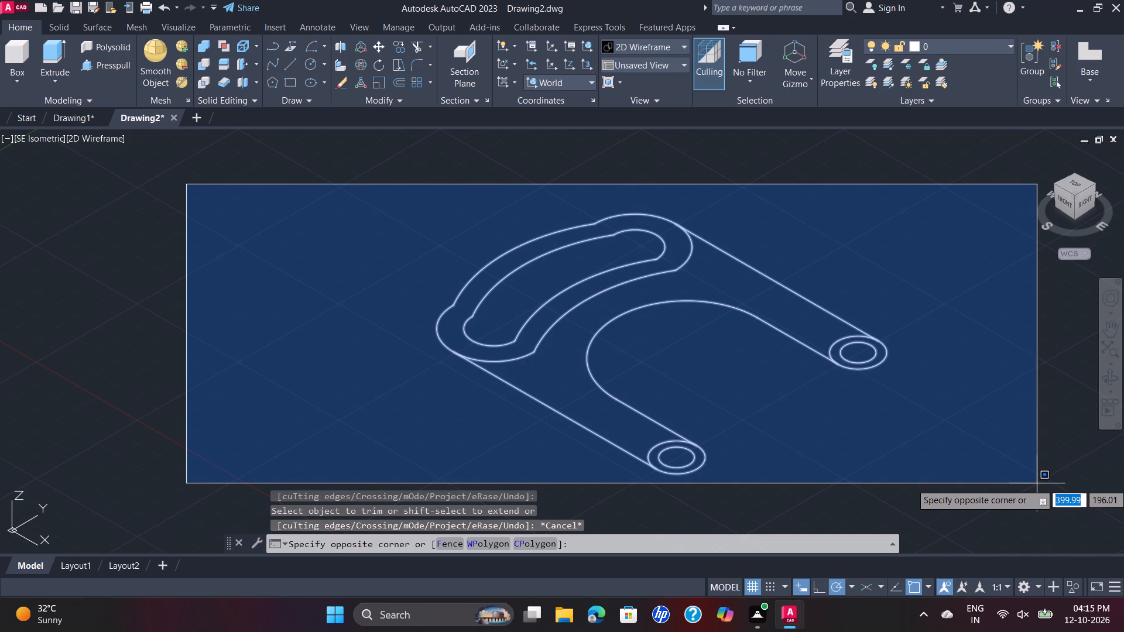
click(1032, 480)
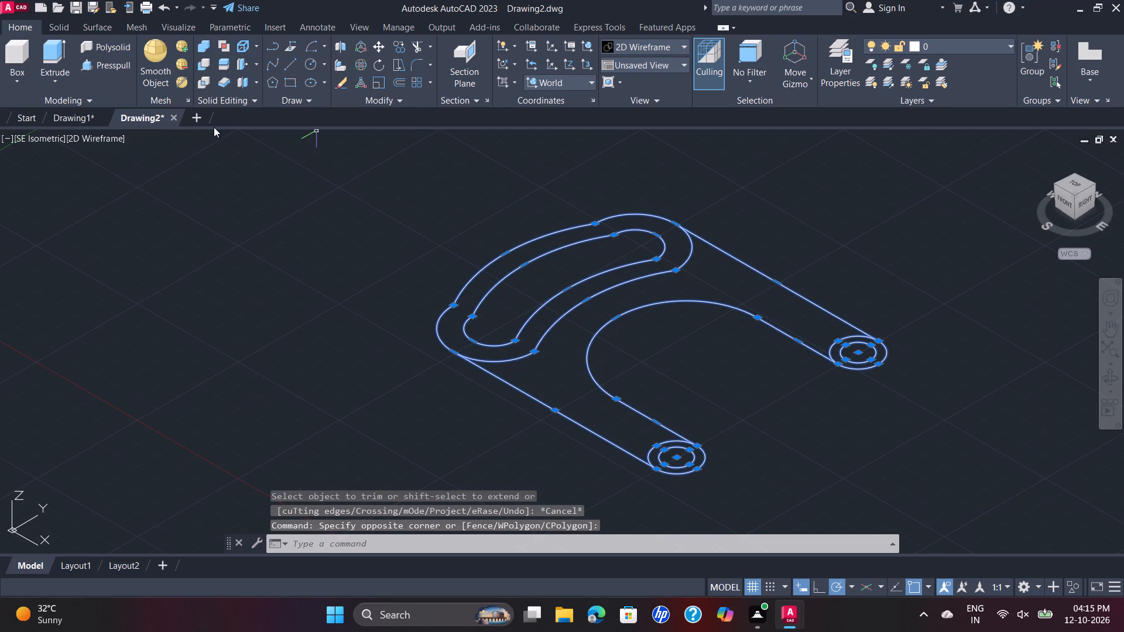
click(98, 69)
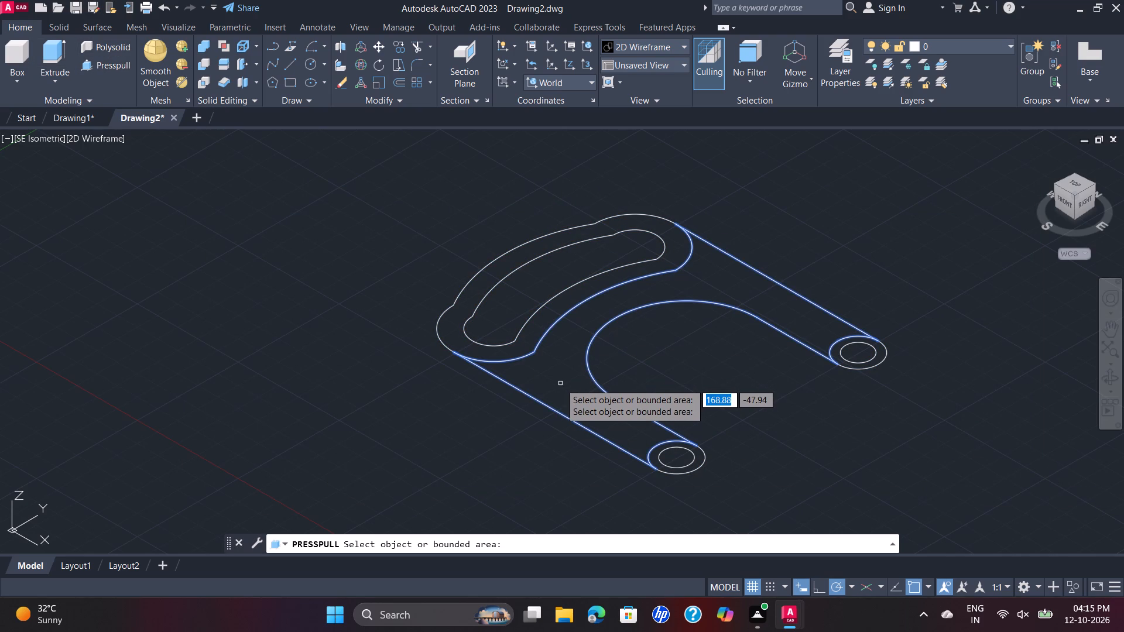
click(527, 332)
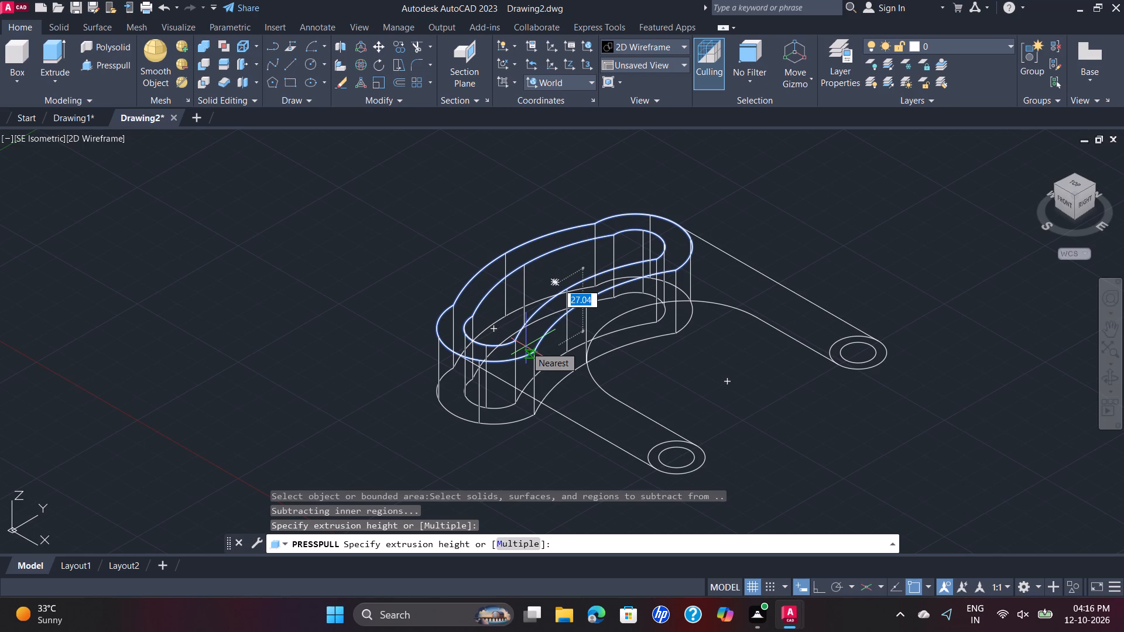
key(7)
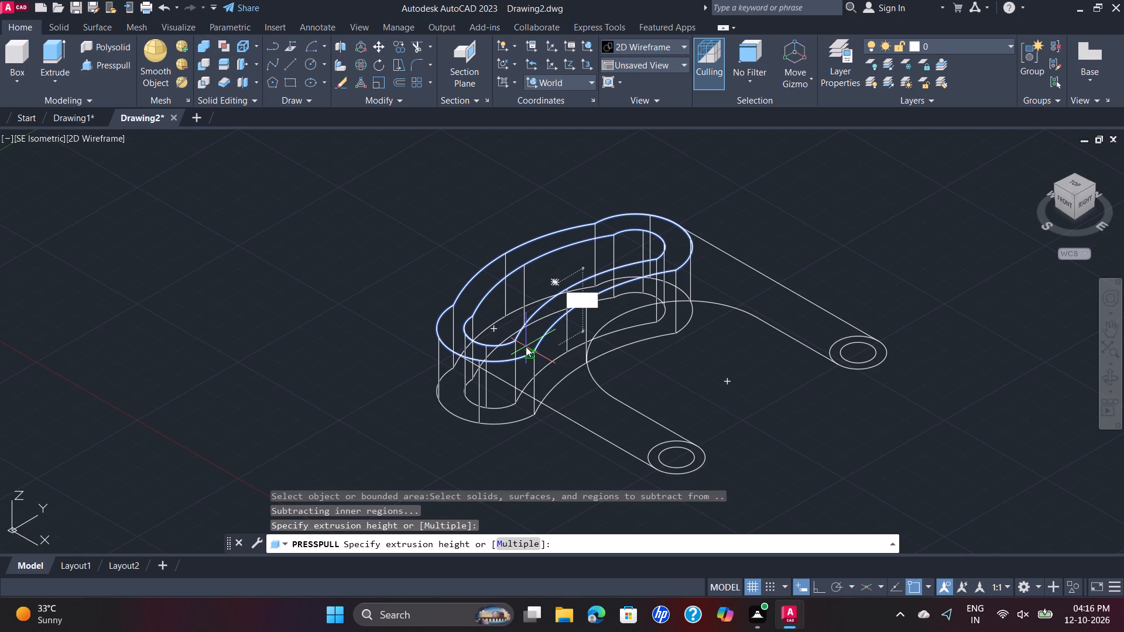
key(period)
key(5)
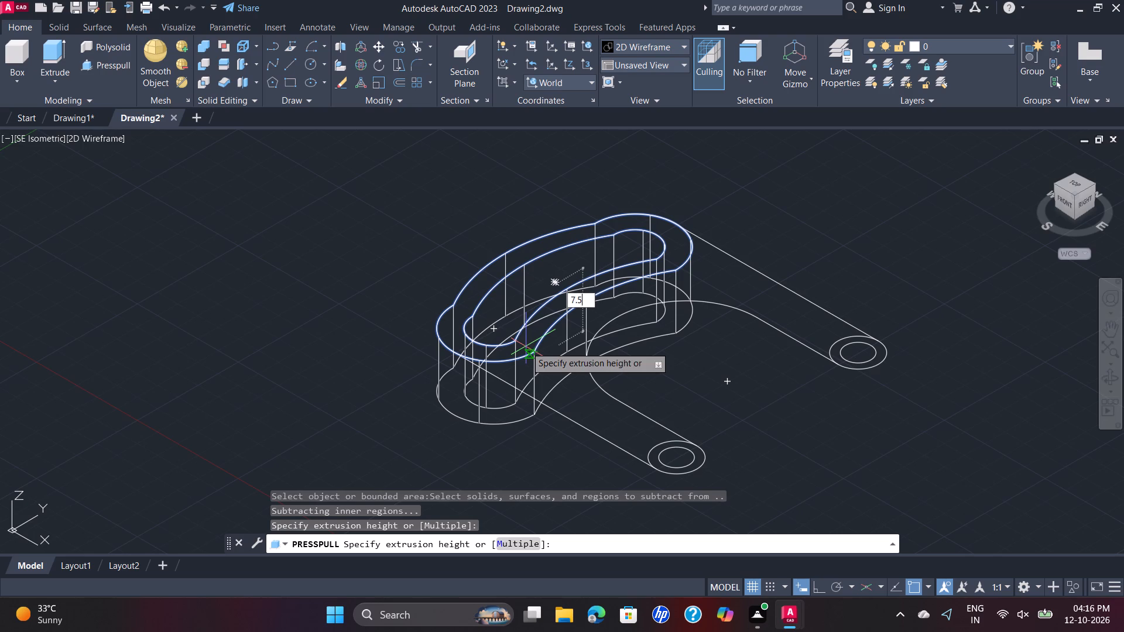
key(Return)
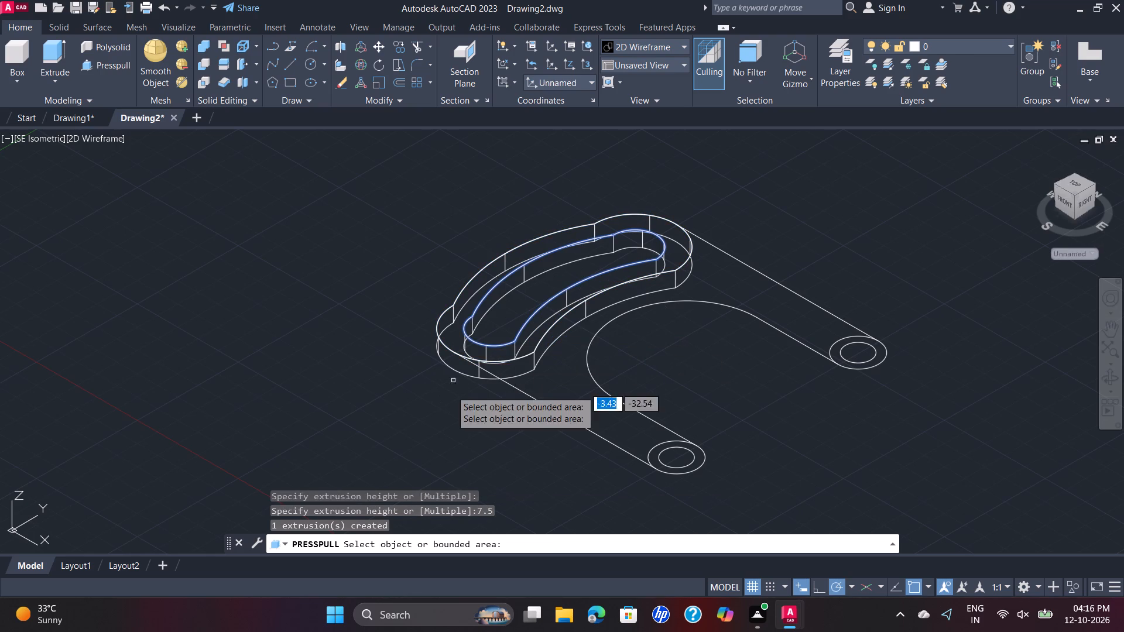
click(476, 344)
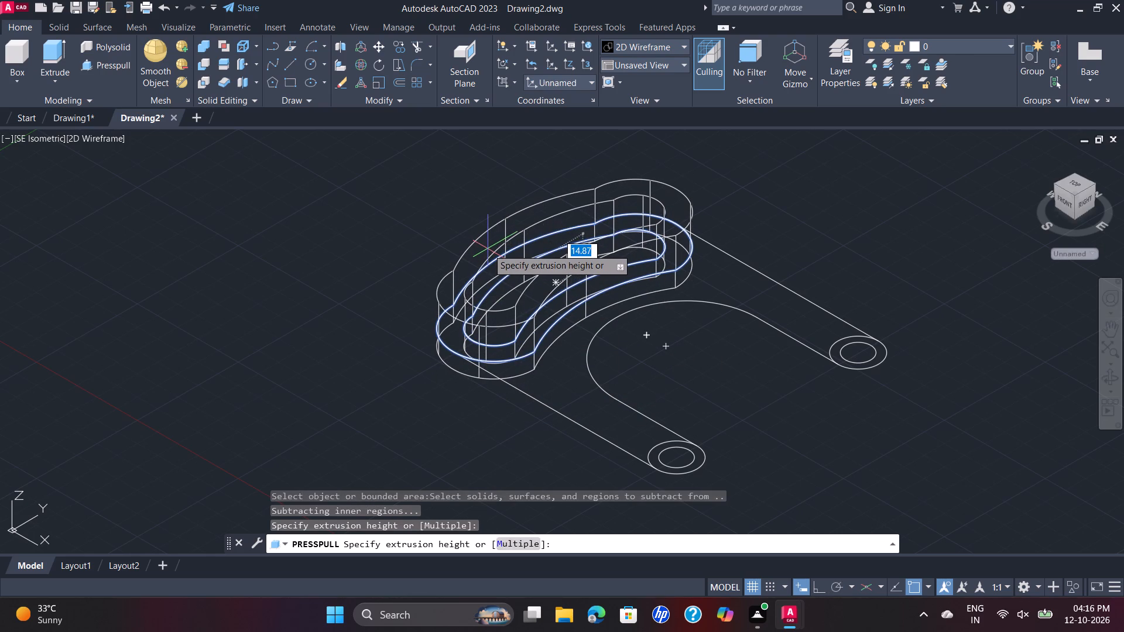
key(7)
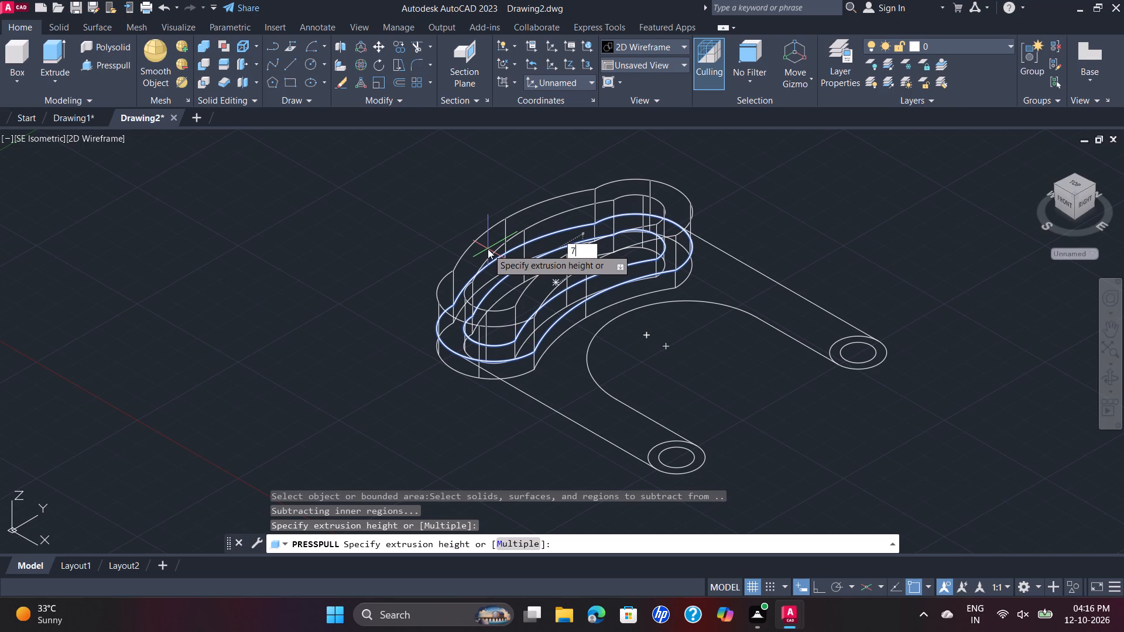
text(.5)
key(Return)
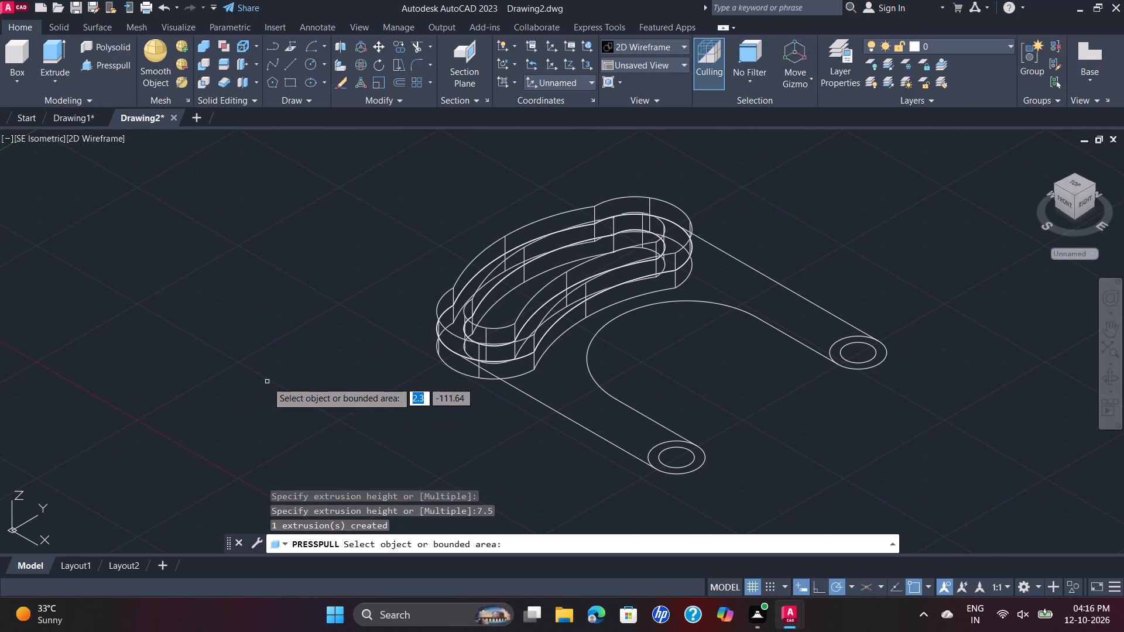
key(Escape)
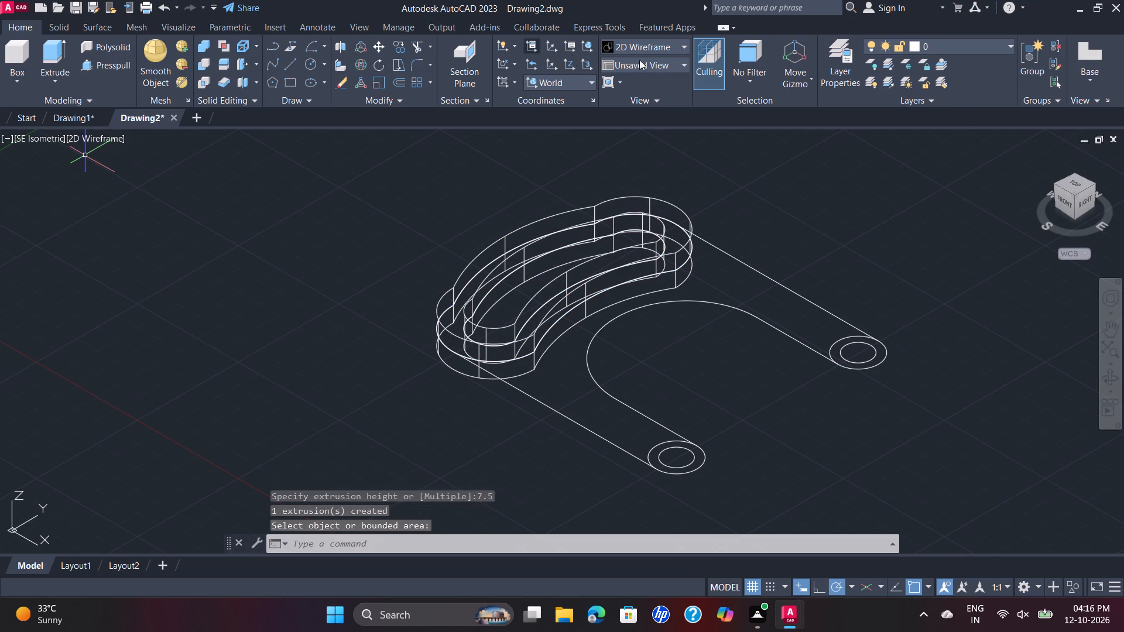
Set the visual style to Shades of Gray.
click(683, 43)
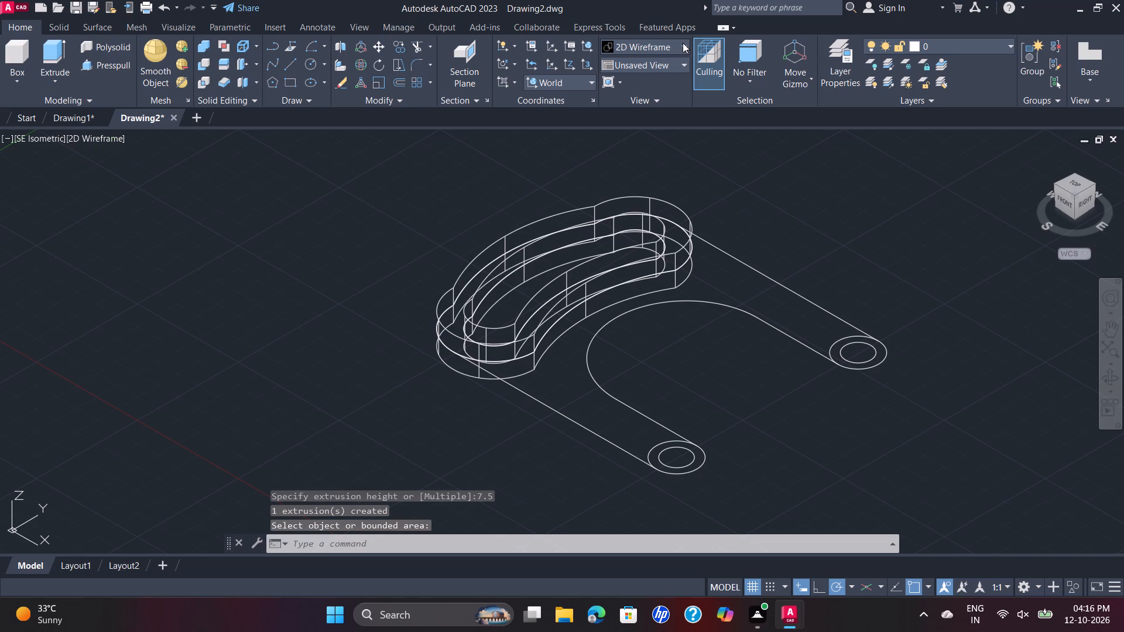
click(685, 49)
click(685, 49)
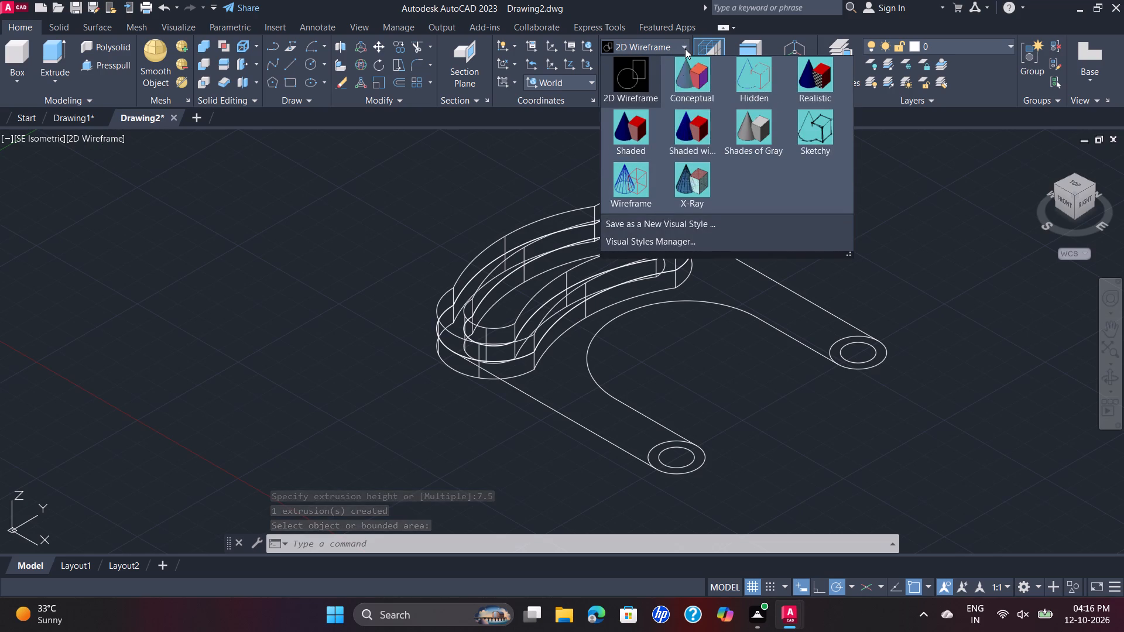
click(736, 135)
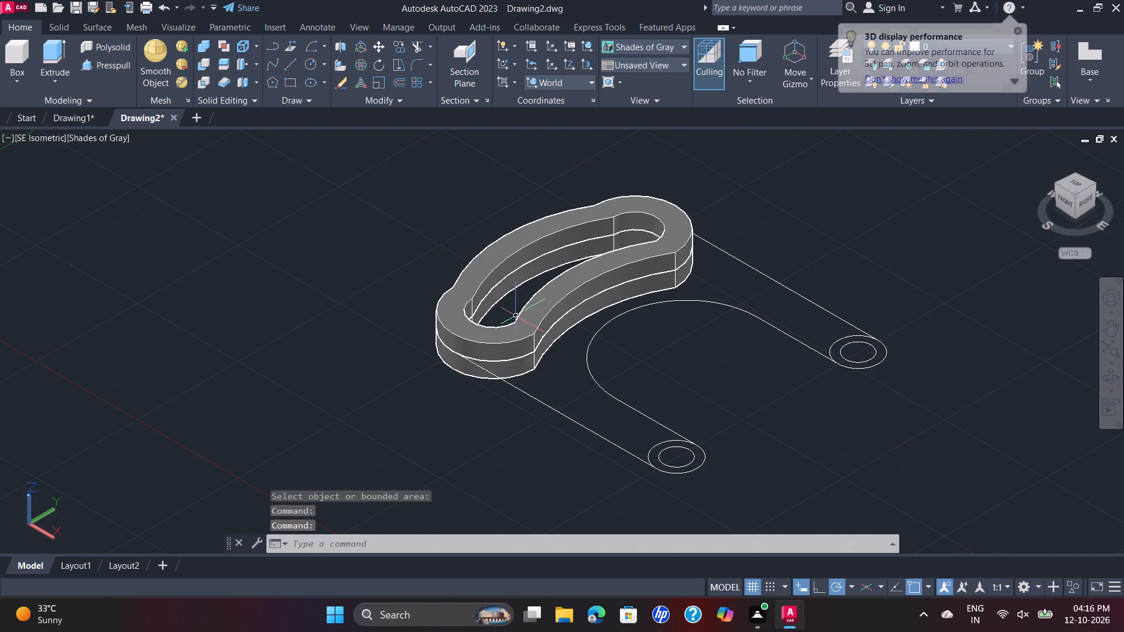
Presspull the ring at the end of the near arm 7.5 downward and 7.5 upward from the sketch plane.
scroll(514, 316, up, 2)
scroll(514, 316, down, 1)
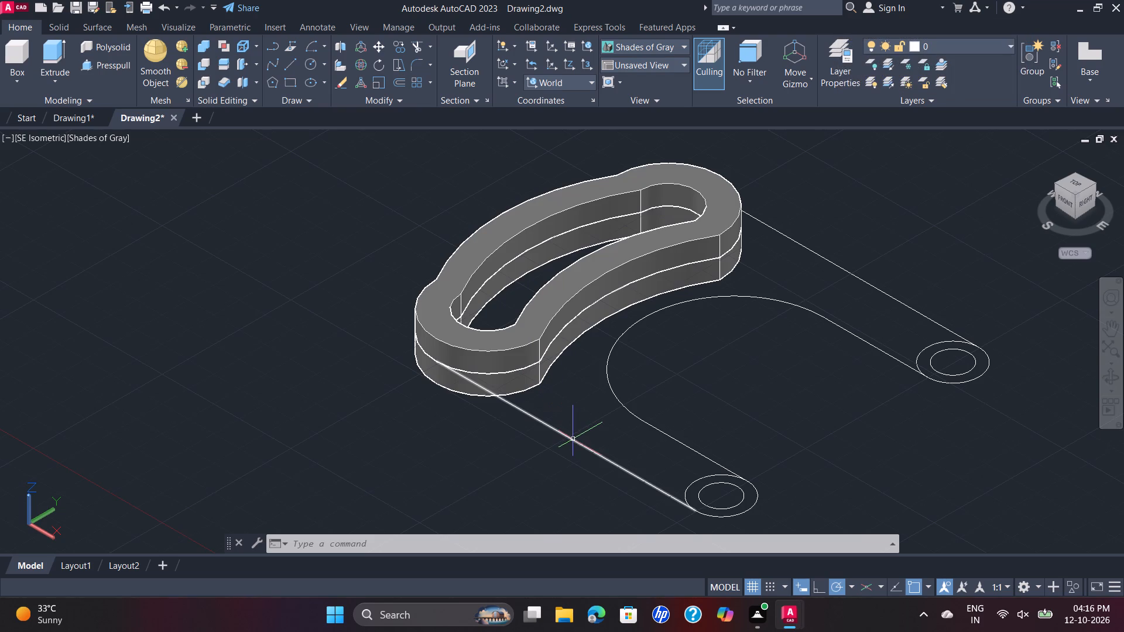
click(99, 66)
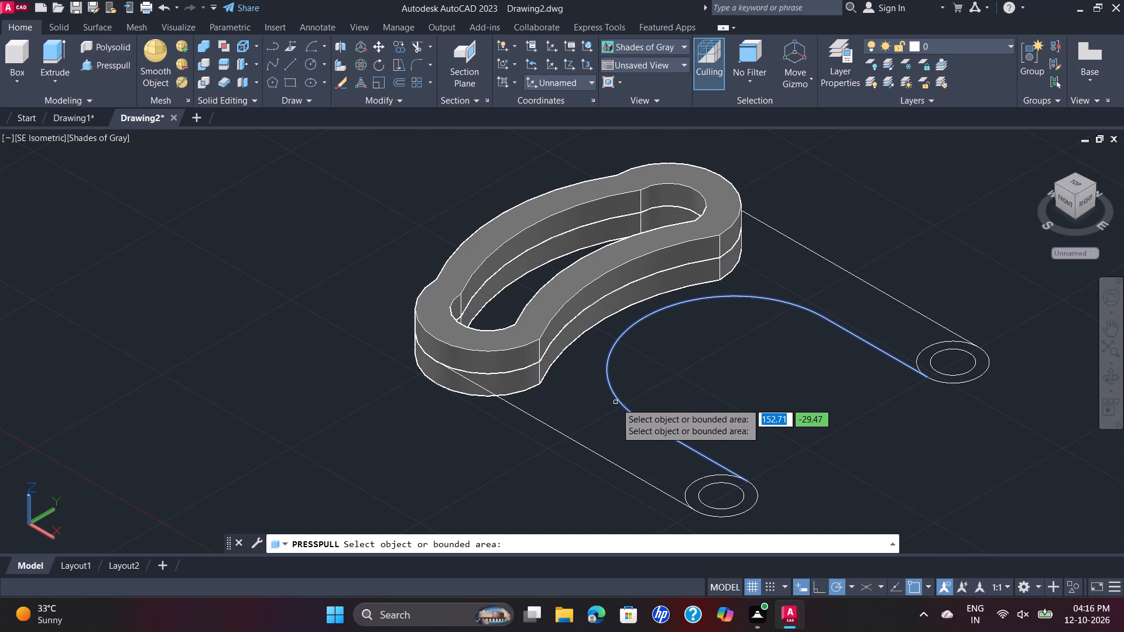
click(696, 502)
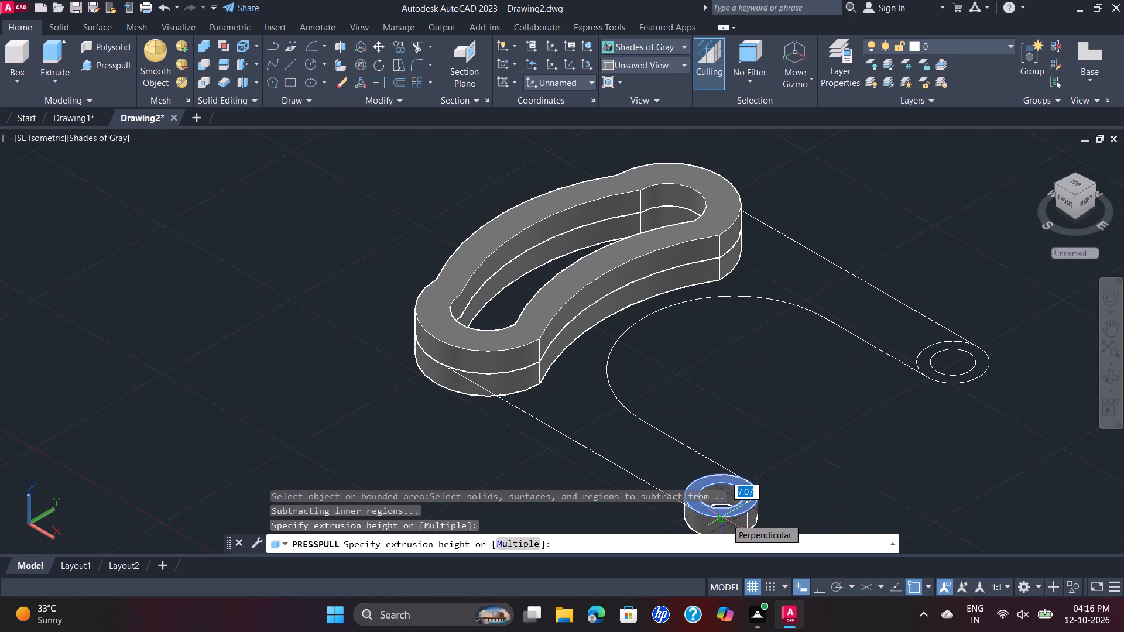
key(7)
text(.5)
key(Return)
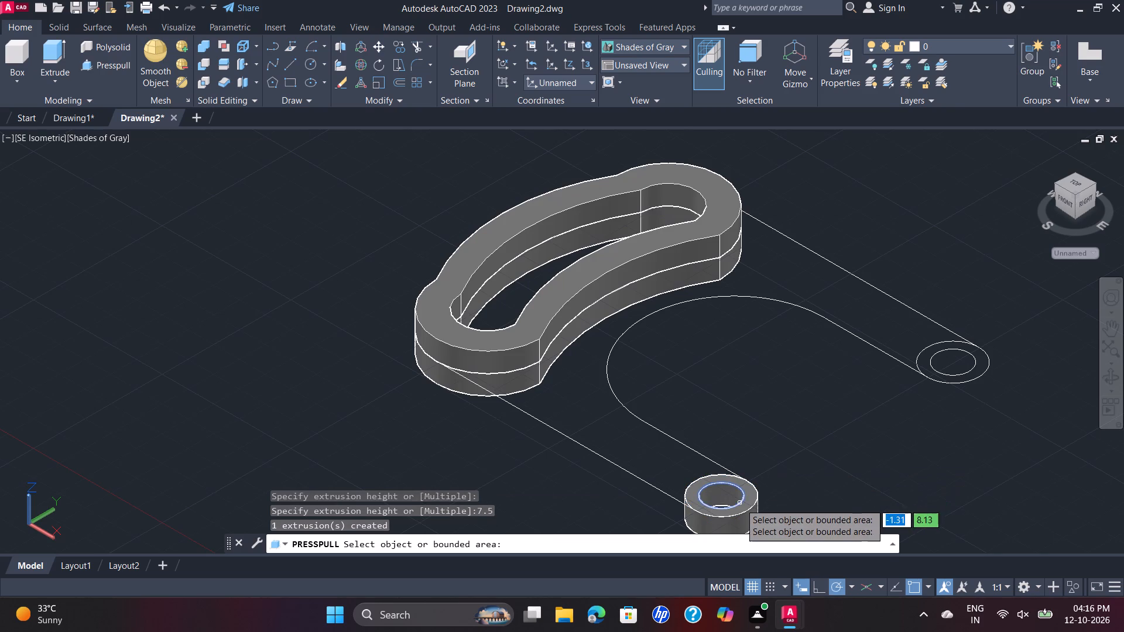
click(748, 497)
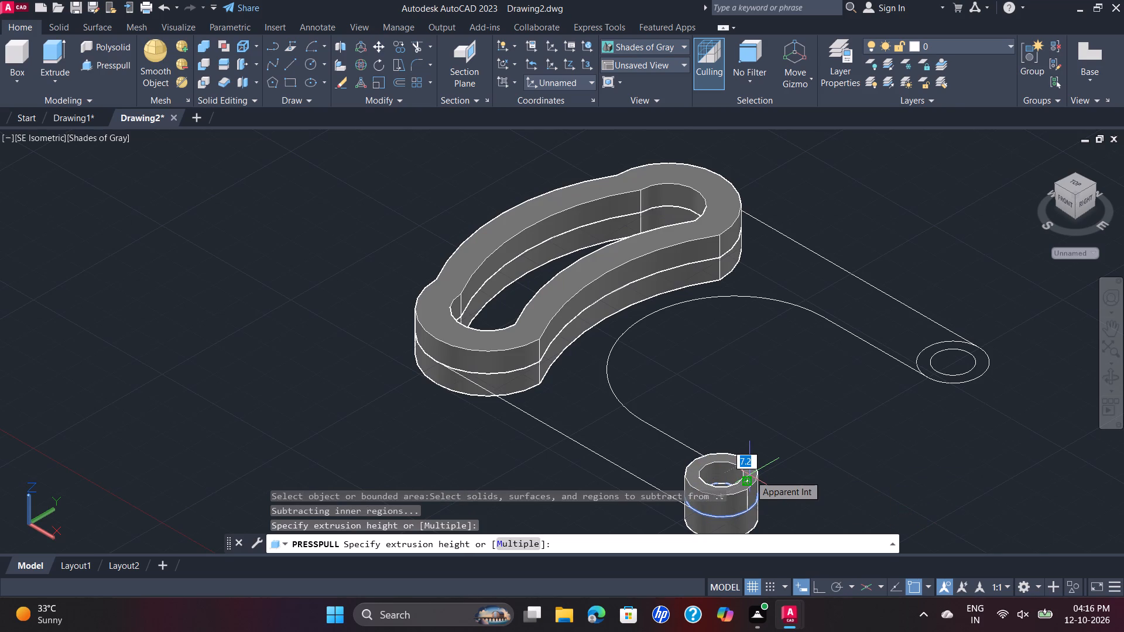
key(7)
text(.5)
key(Return)
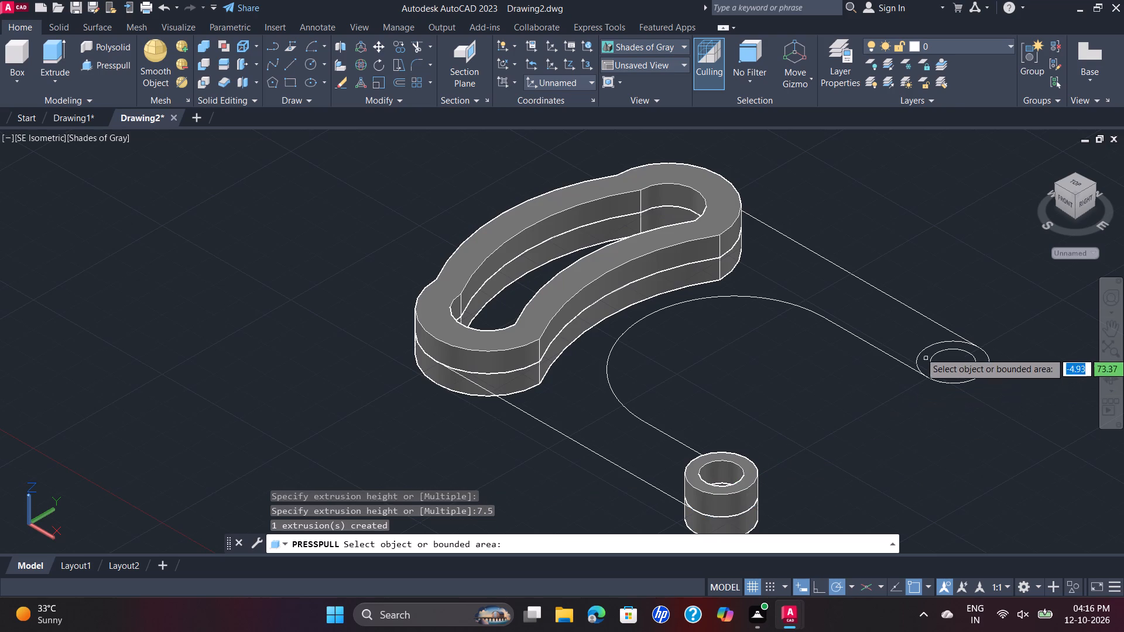
Presspull the ring at the end of the far arm 7.5 downward and 7.5 upward from the sketch plane.
click(941, 346)
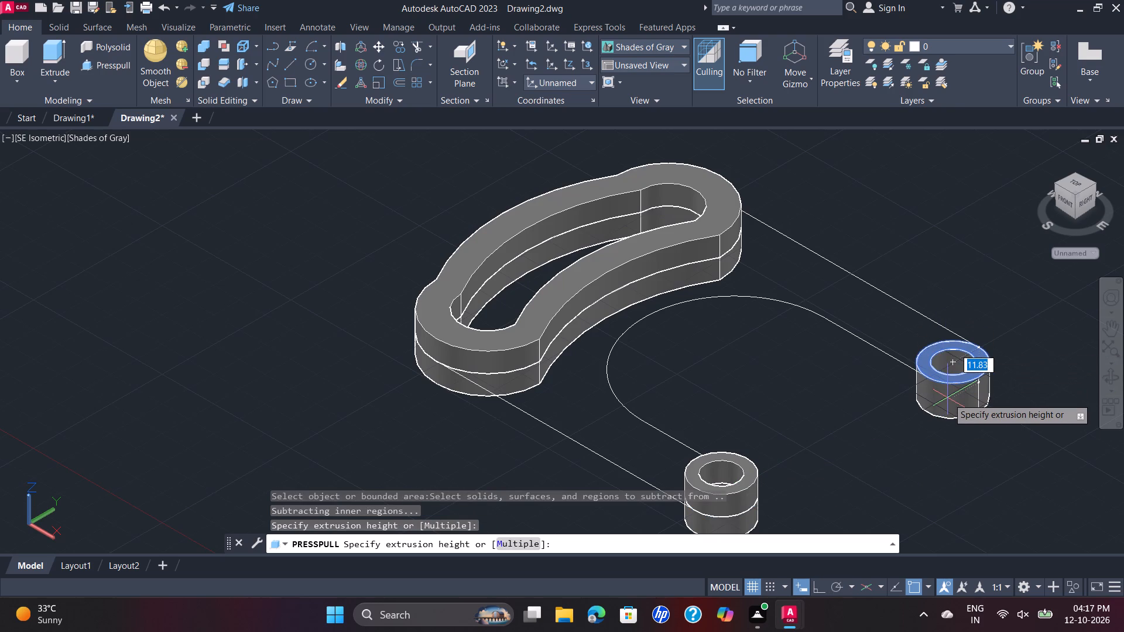
text(7.5)
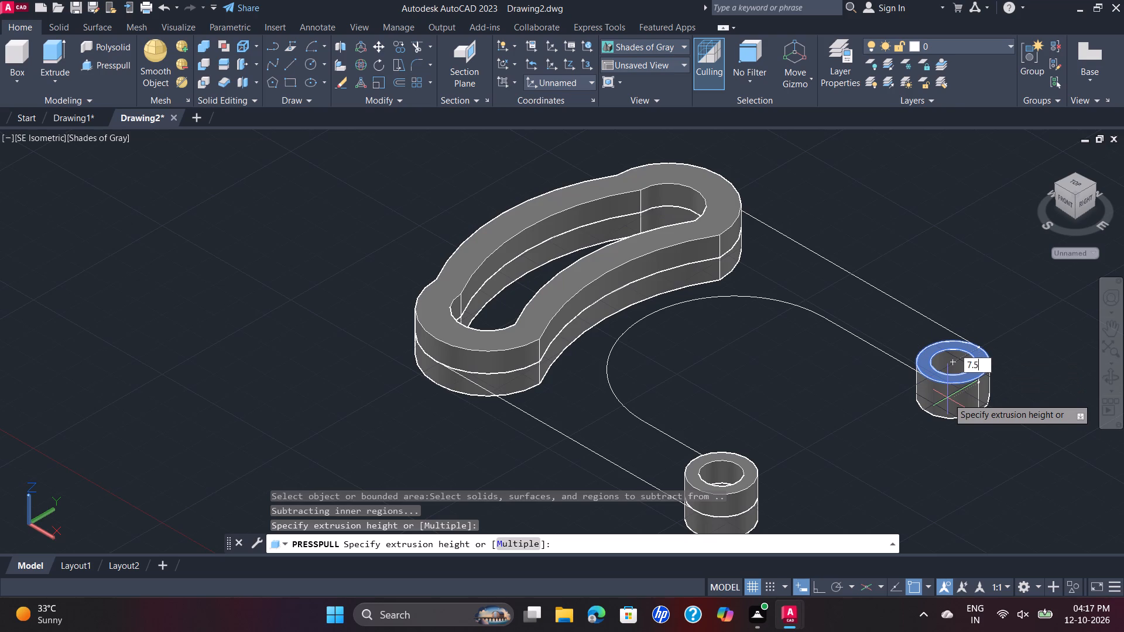
key(Return)
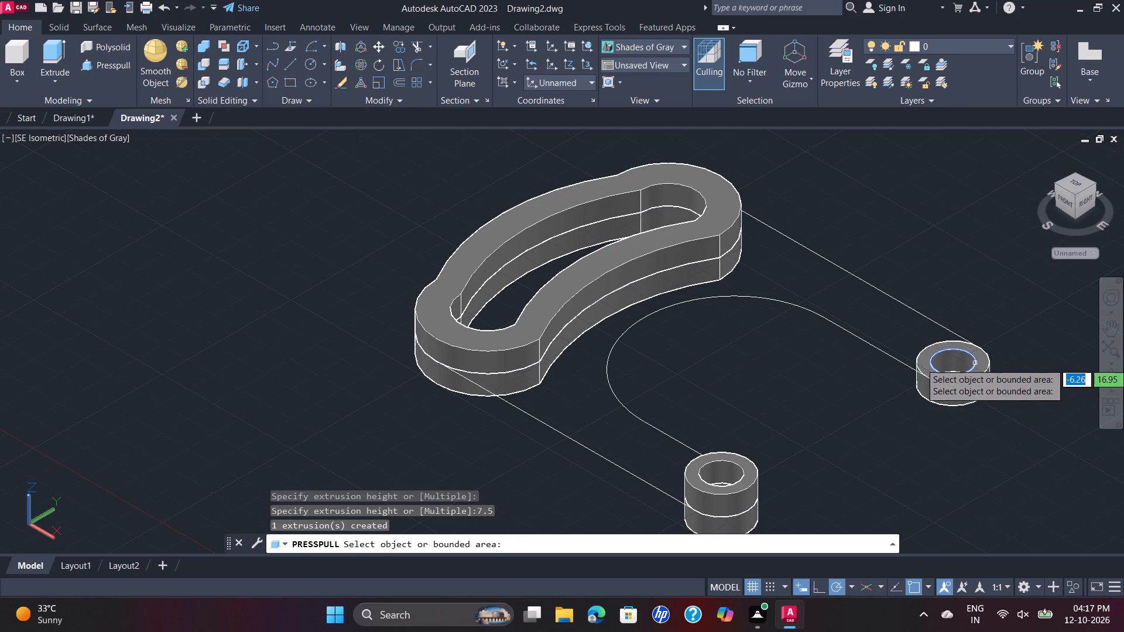
click(982, 361)
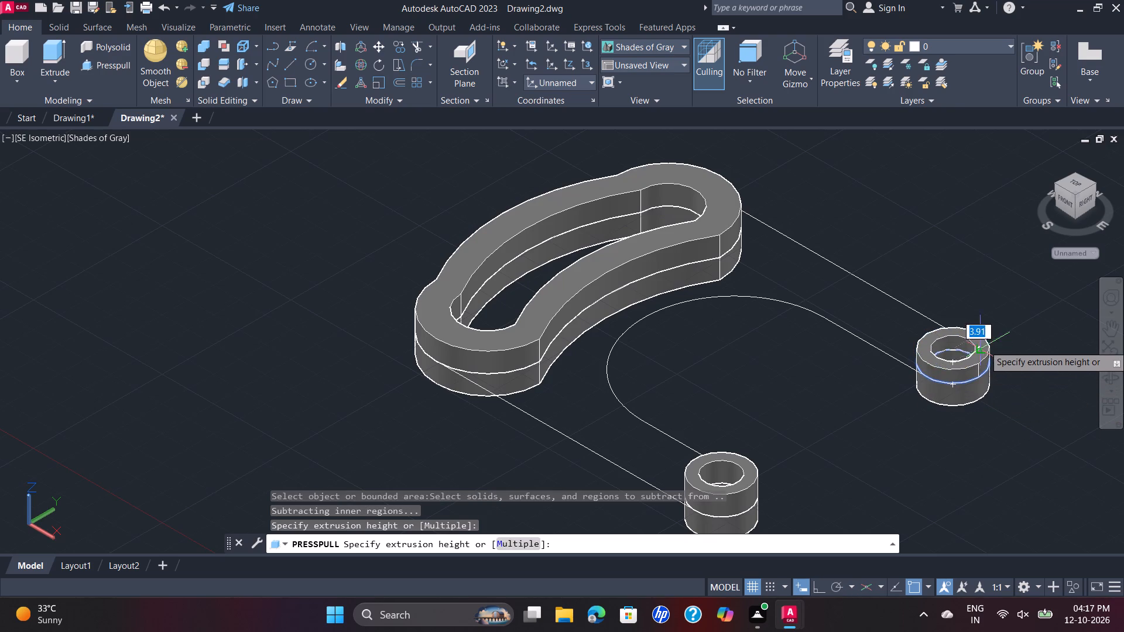
text(7.5)
key(Return)
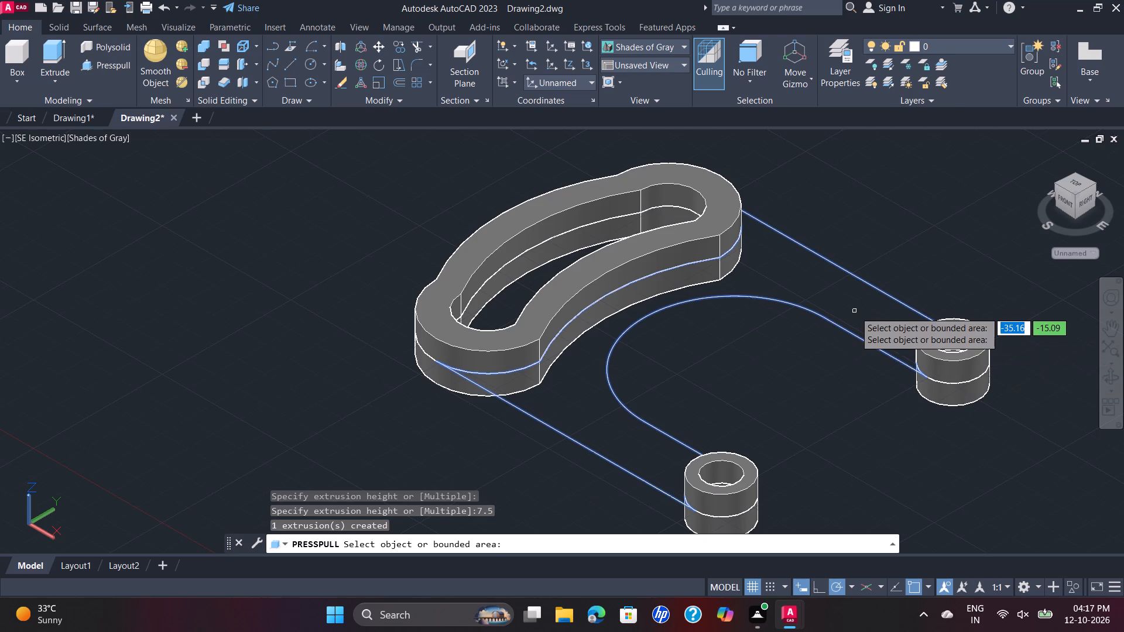
Presspull the flat web area joining the slotted end and both arms 4 downward and 4 upward from the sketch plane.
click(855, 311)
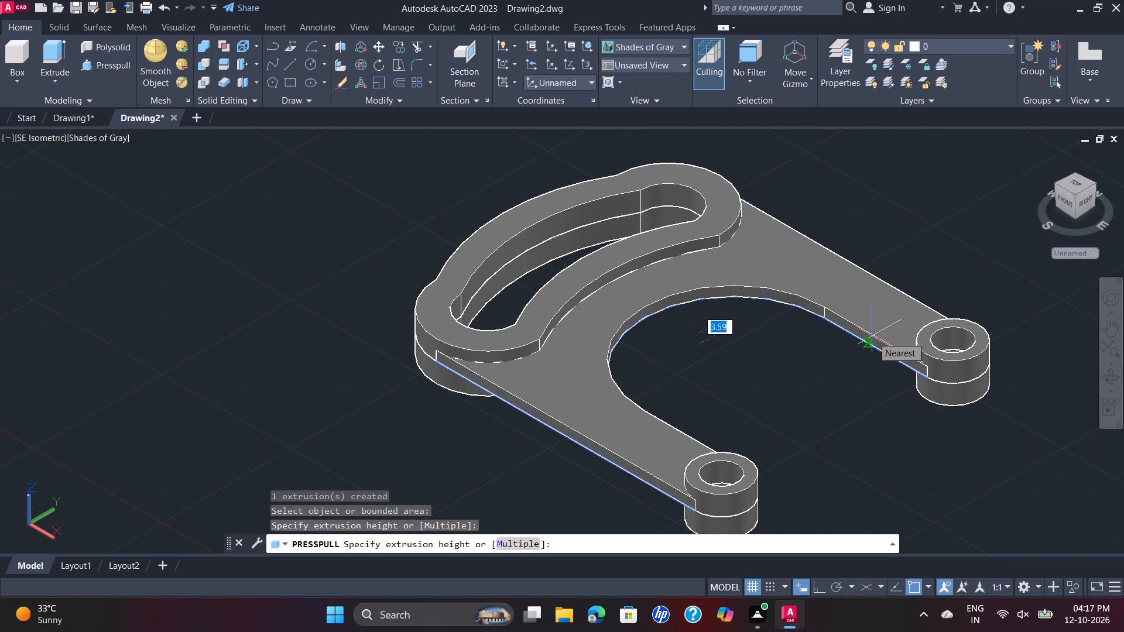
key(4)
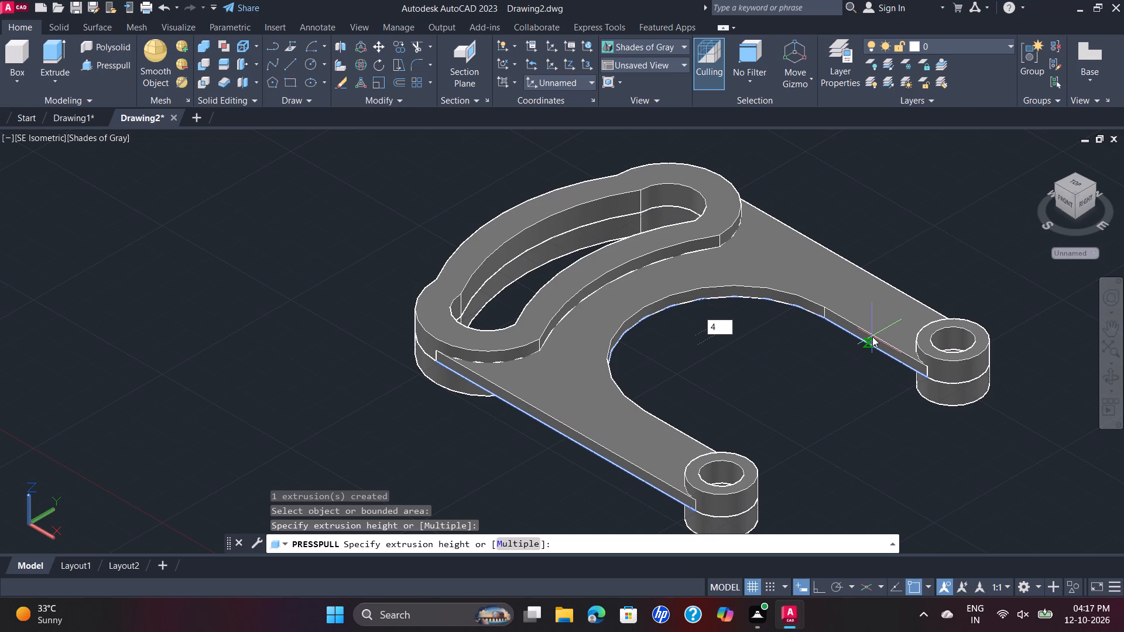
key(Escape)
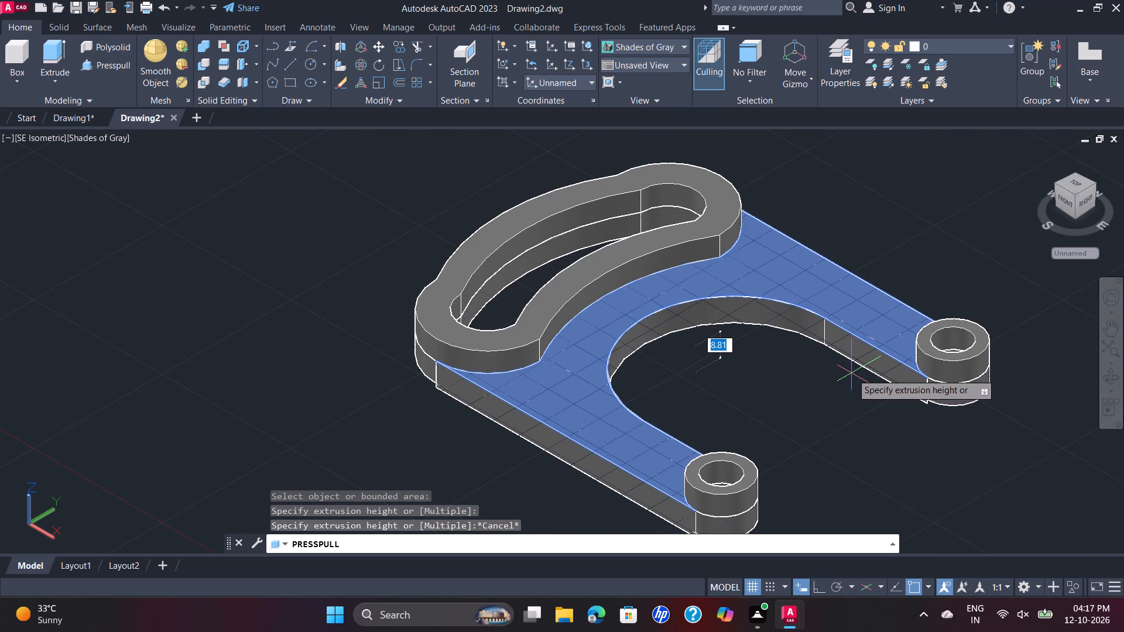
key(4)
key(Return)
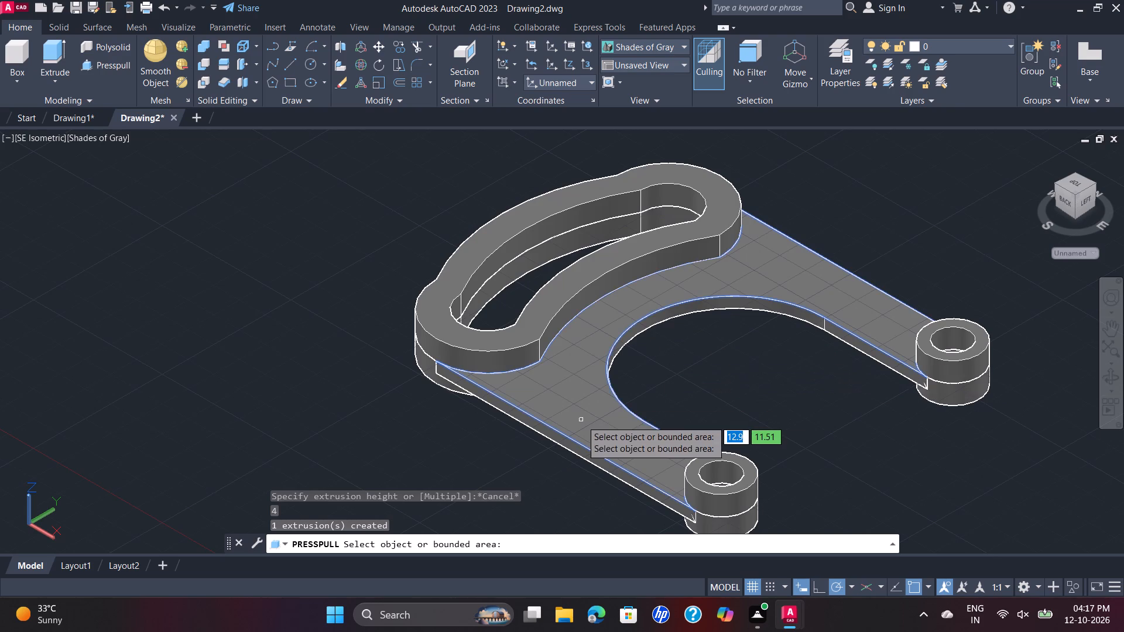
click(581, 420)
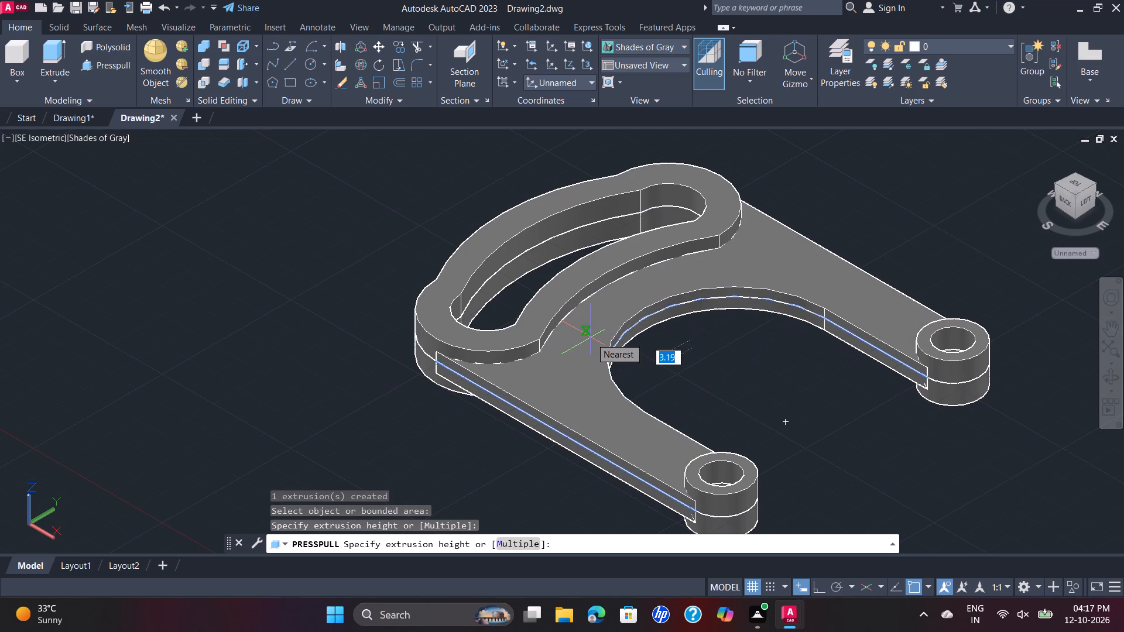
key(4)
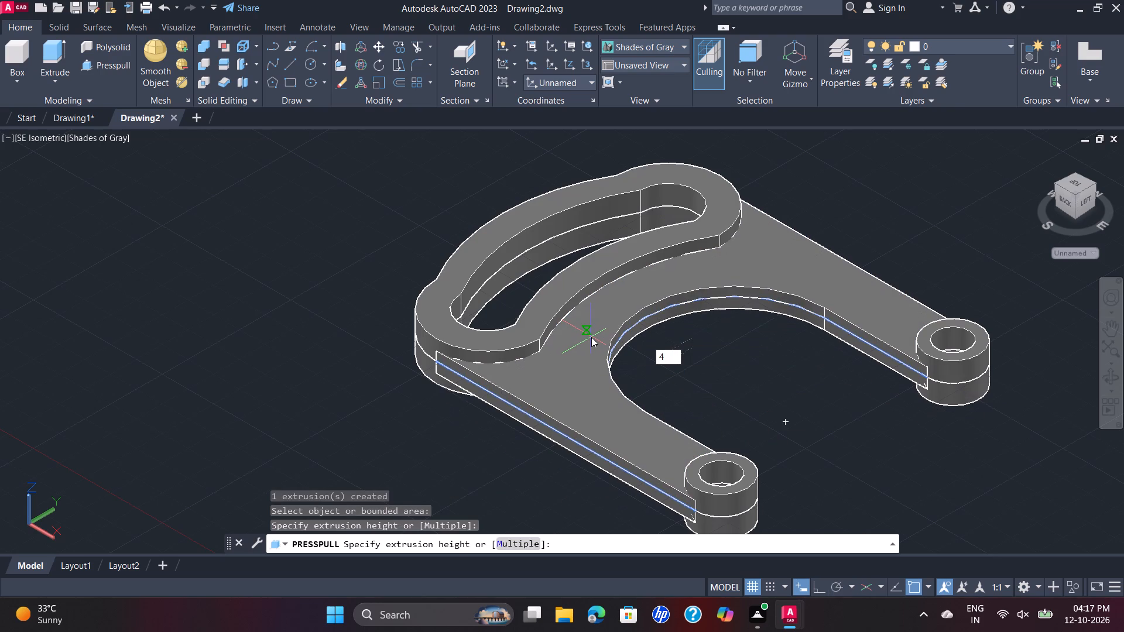
key(Return)
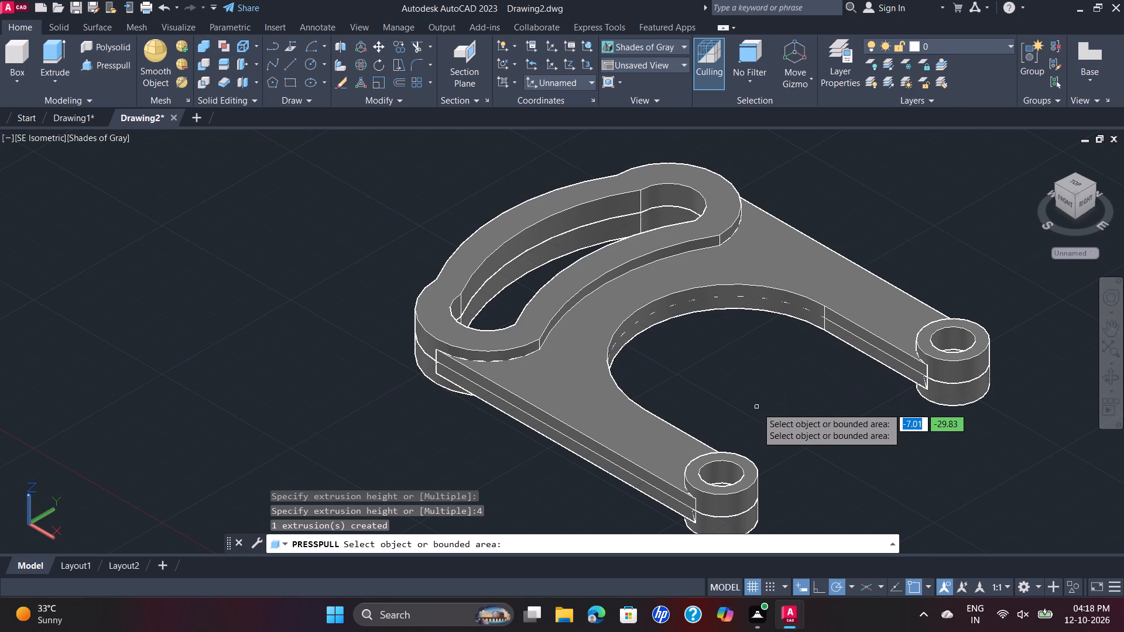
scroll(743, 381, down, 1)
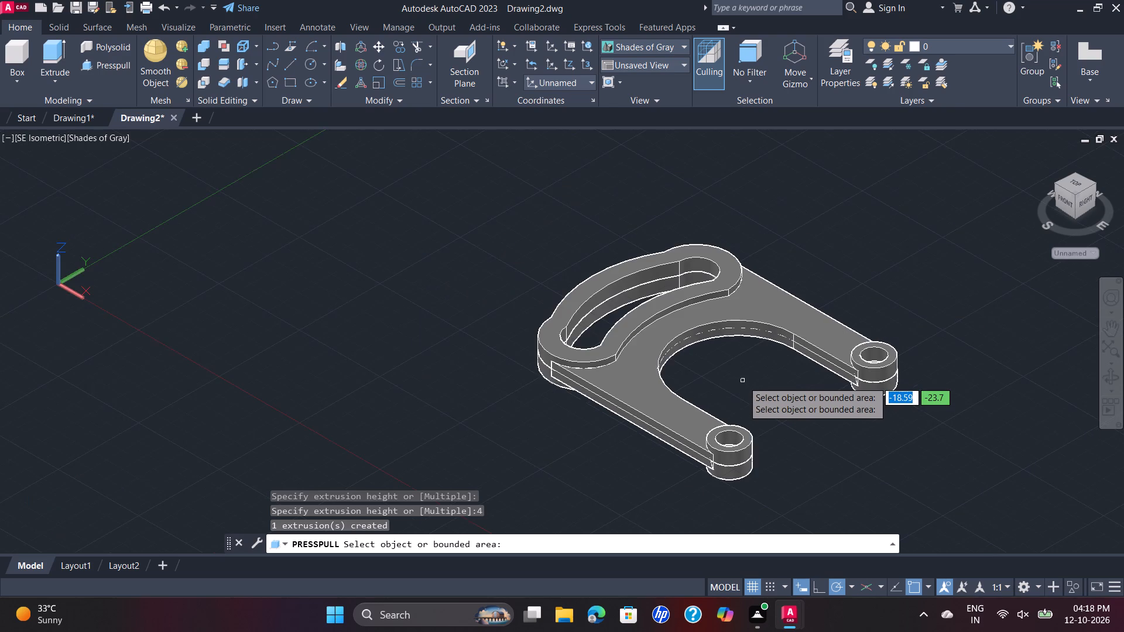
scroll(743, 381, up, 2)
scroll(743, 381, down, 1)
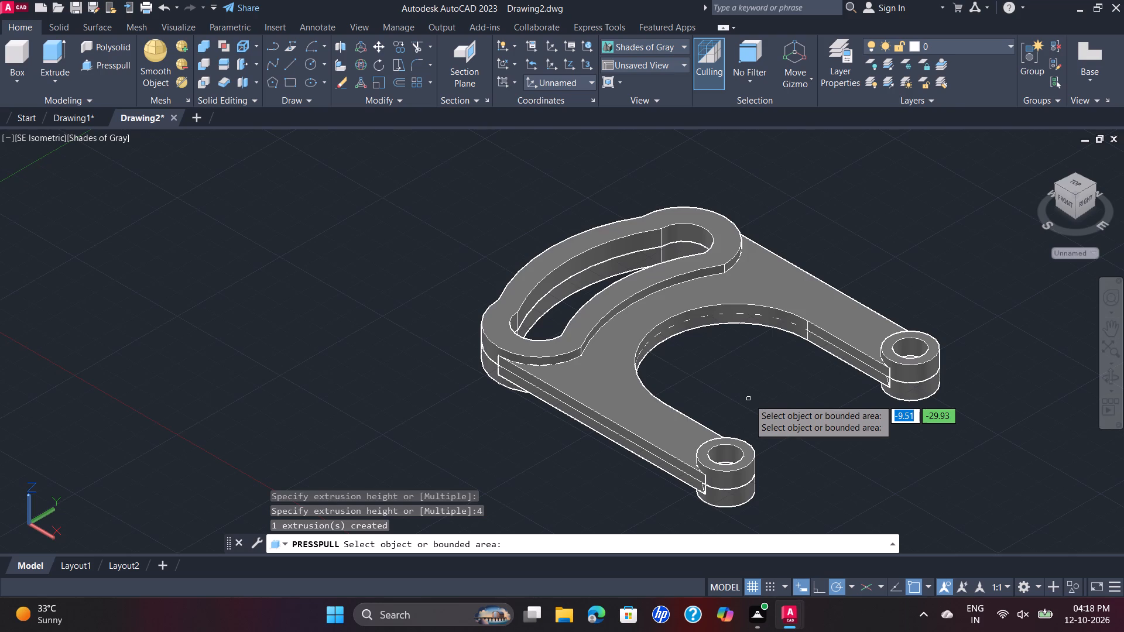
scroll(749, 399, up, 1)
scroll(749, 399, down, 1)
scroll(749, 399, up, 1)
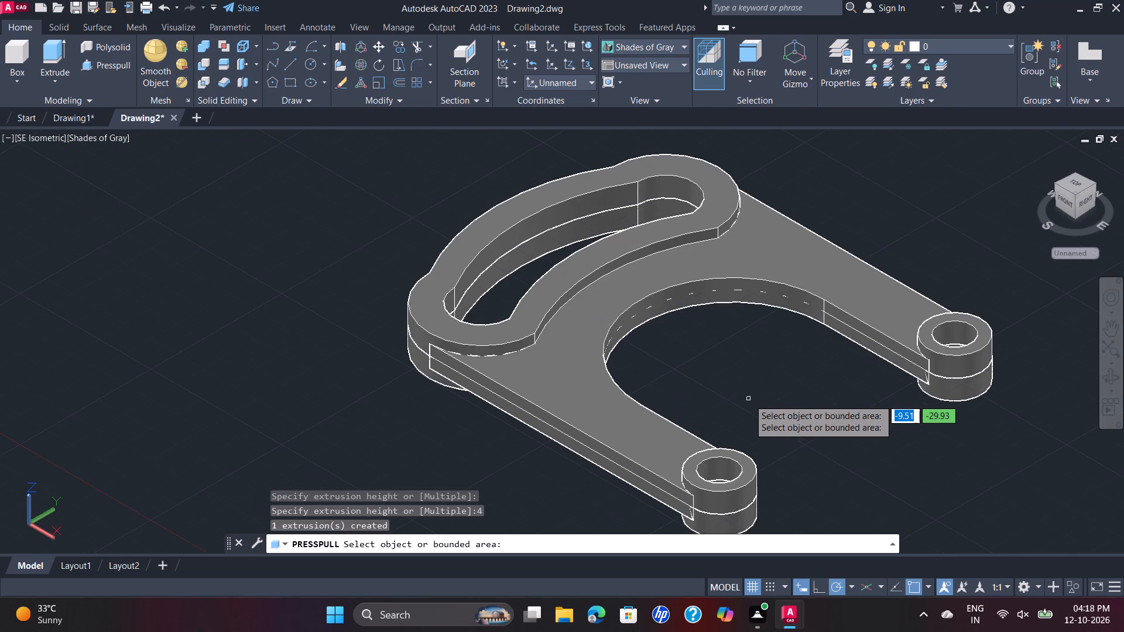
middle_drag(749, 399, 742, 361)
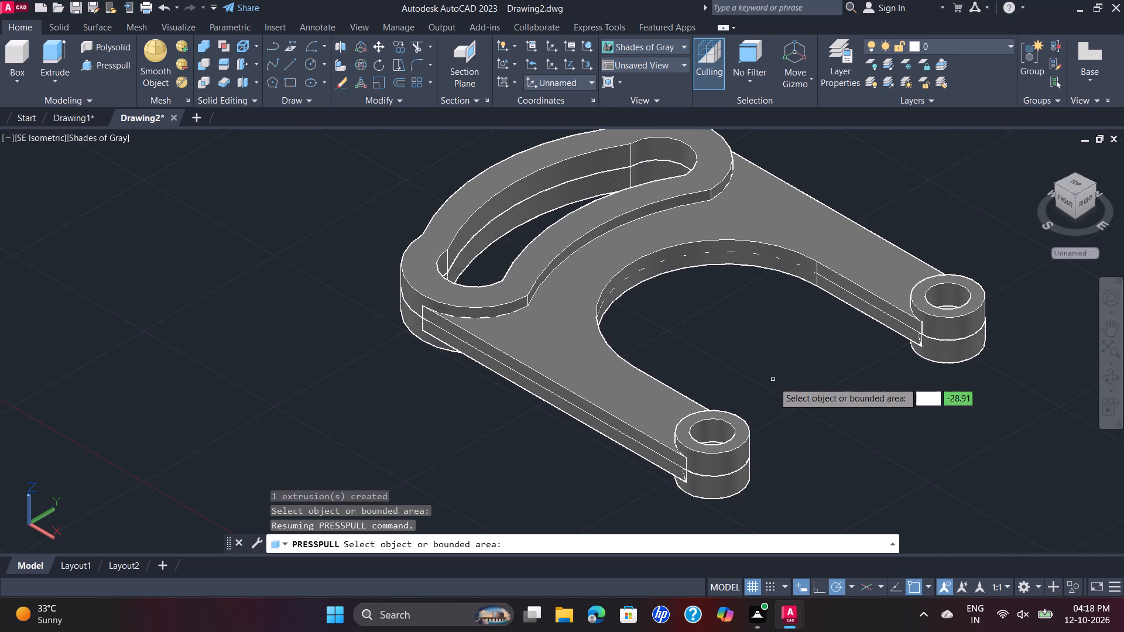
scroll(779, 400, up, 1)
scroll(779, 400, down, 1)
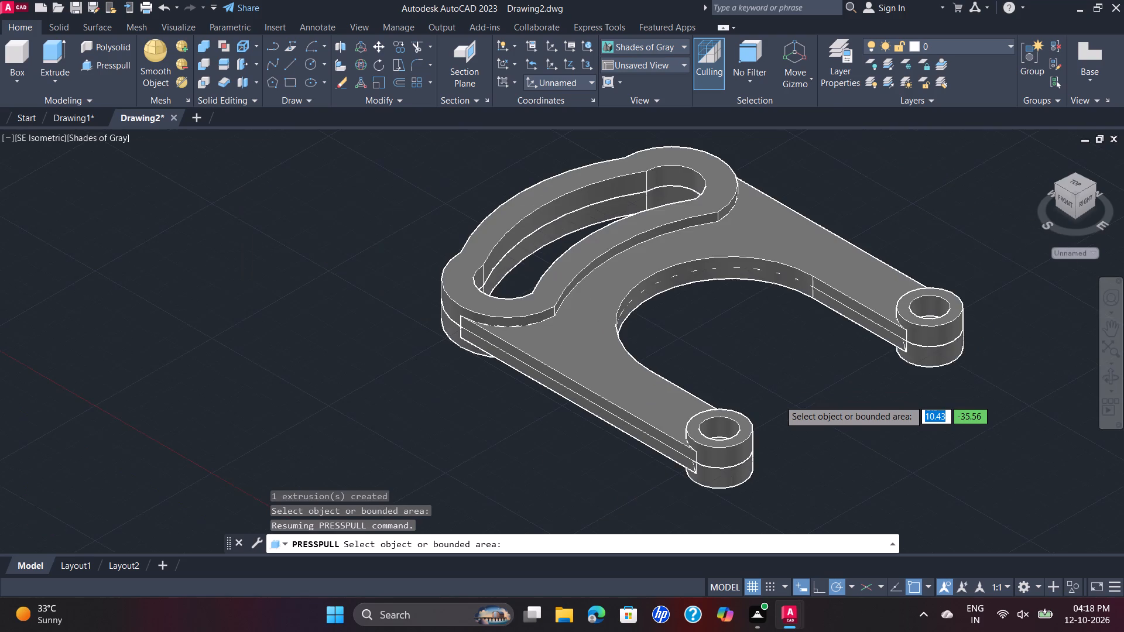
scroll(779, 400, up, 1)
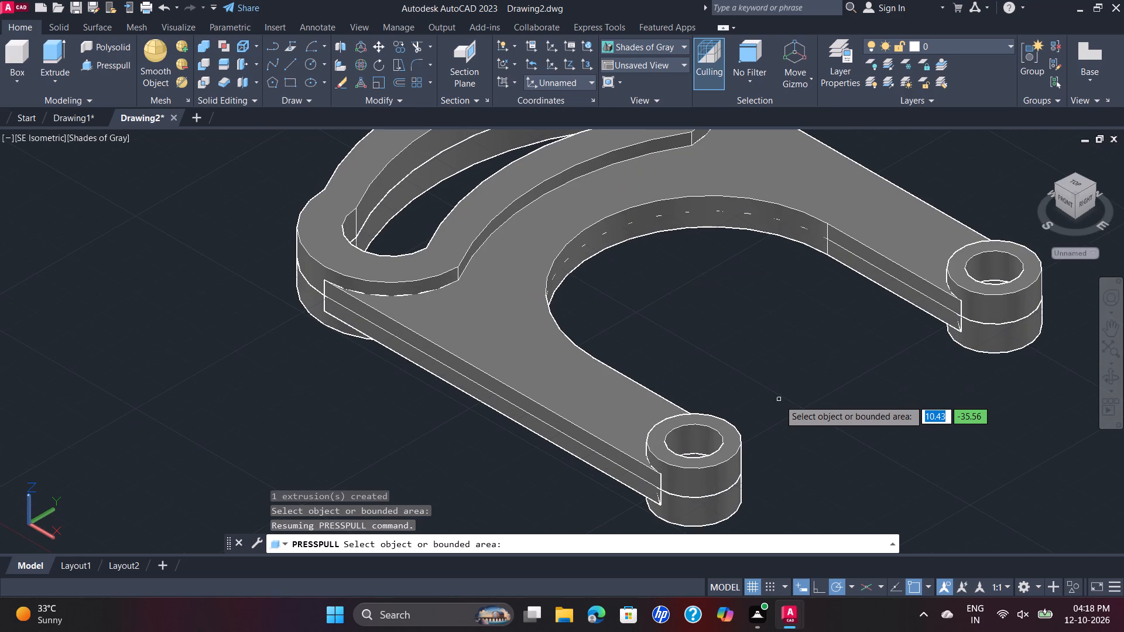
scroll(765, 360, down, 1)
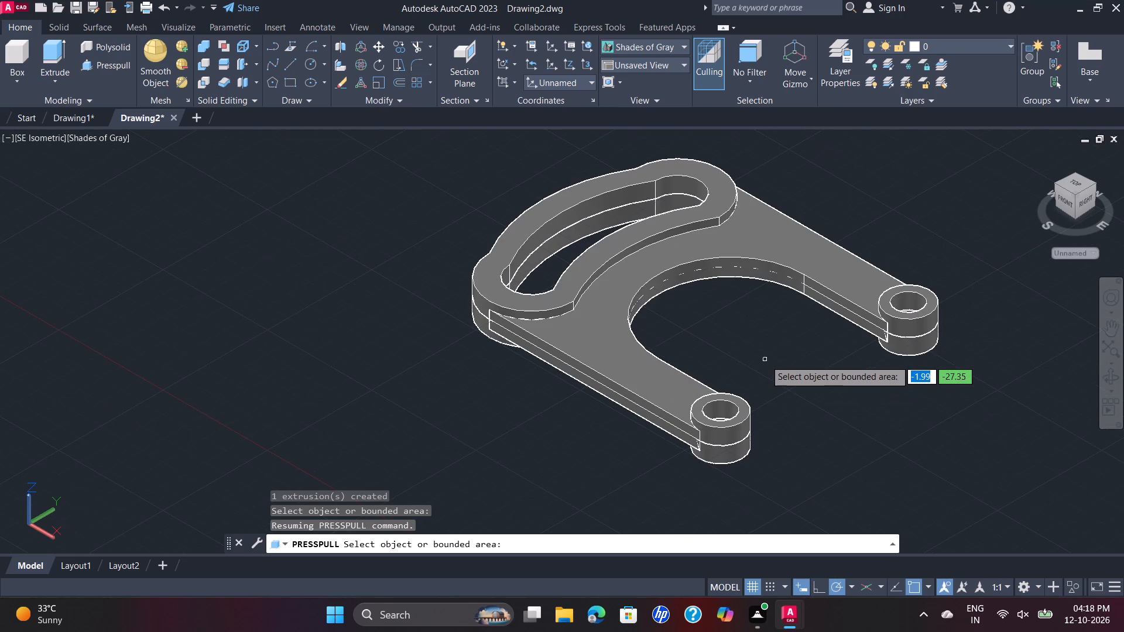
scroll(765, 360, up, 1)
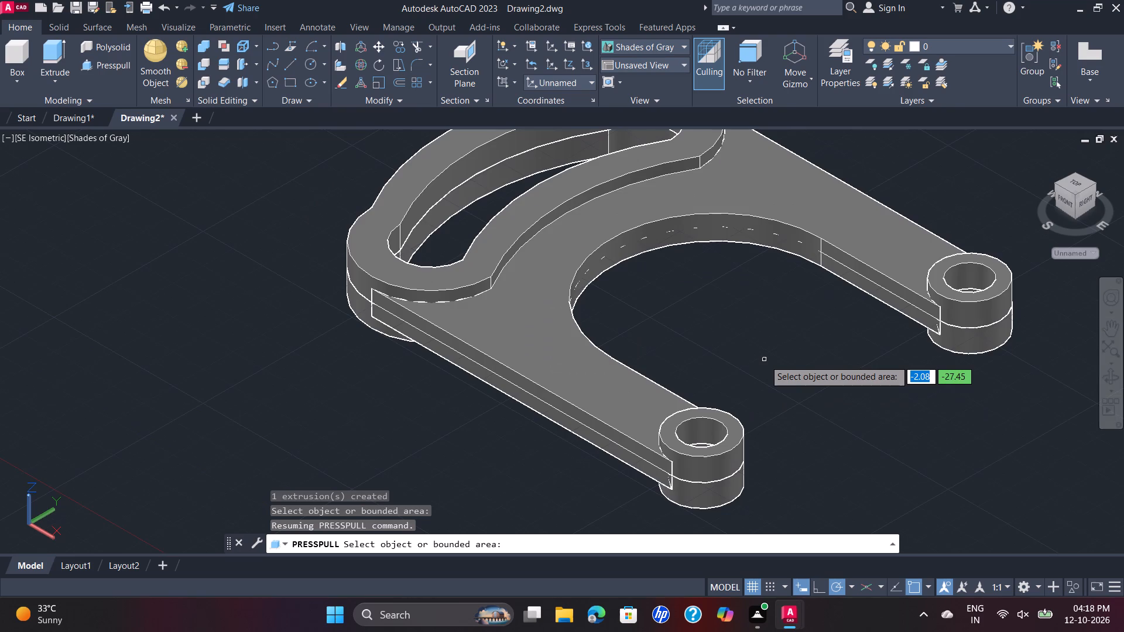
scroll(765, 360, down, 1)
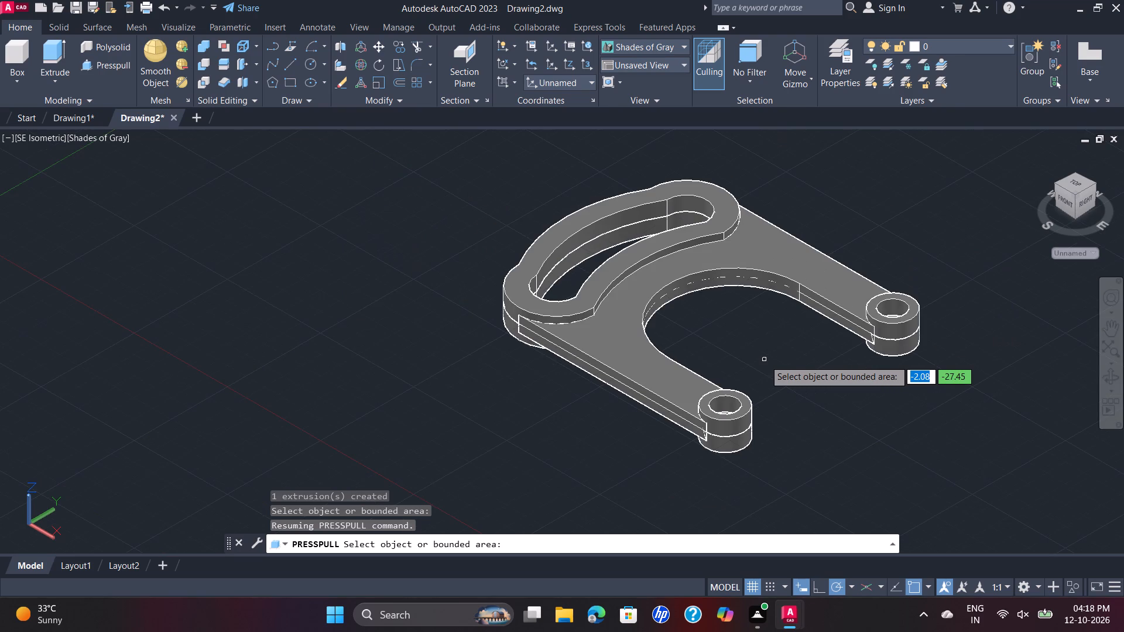
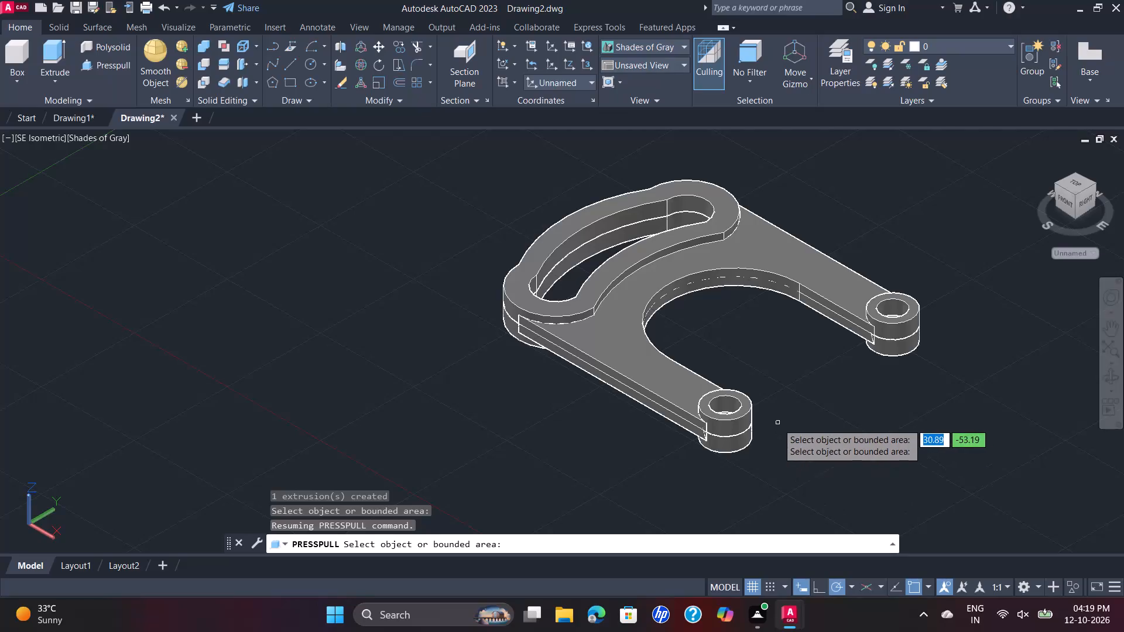
Examine the presspulled bracket from several angles, end Presspull and restore the SE Isometric view.
shift+middle_drag(764, 419, 793, 368)
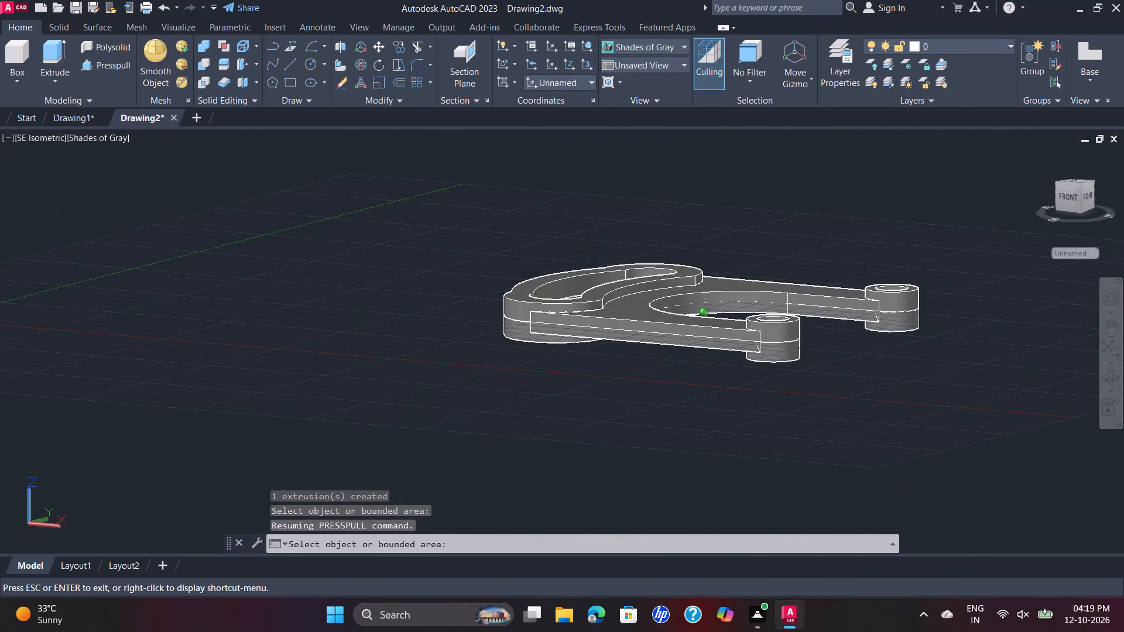
shift+middle_drag(793, 368, 827, 359)
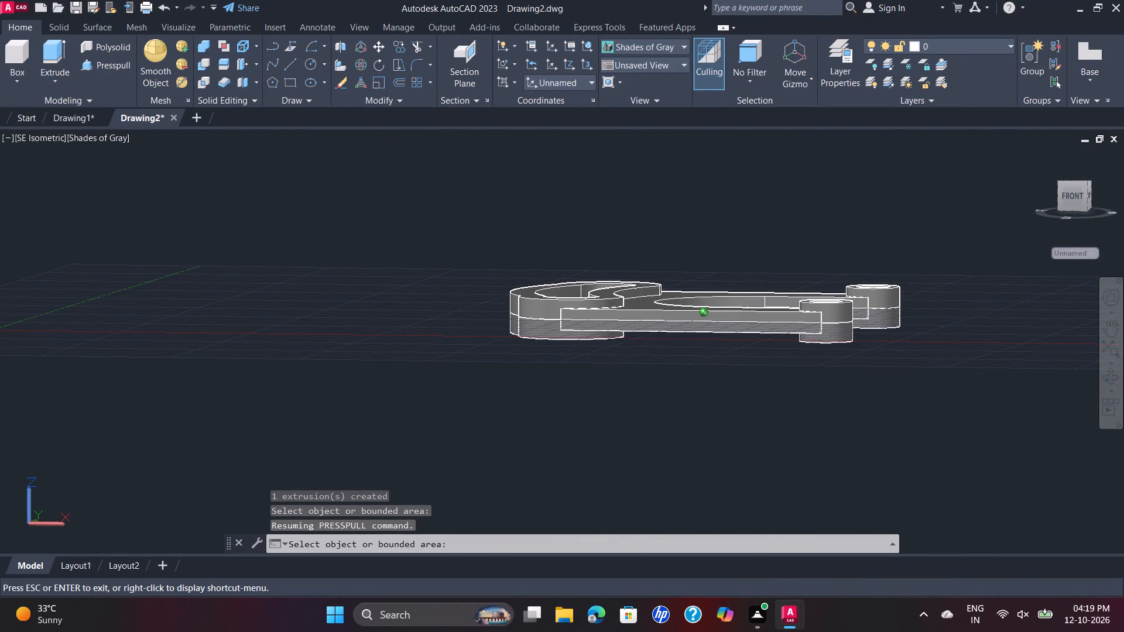
shift+middle_drag(827, 359, 824, 365)
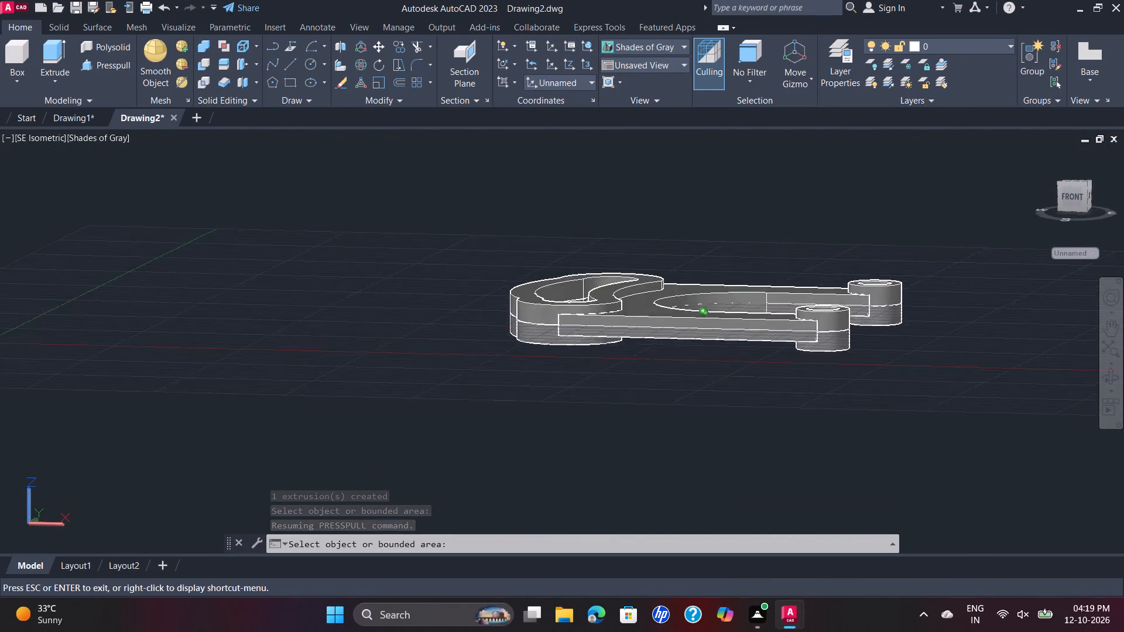
shift+middle_drag(824, 365, 695, 410)
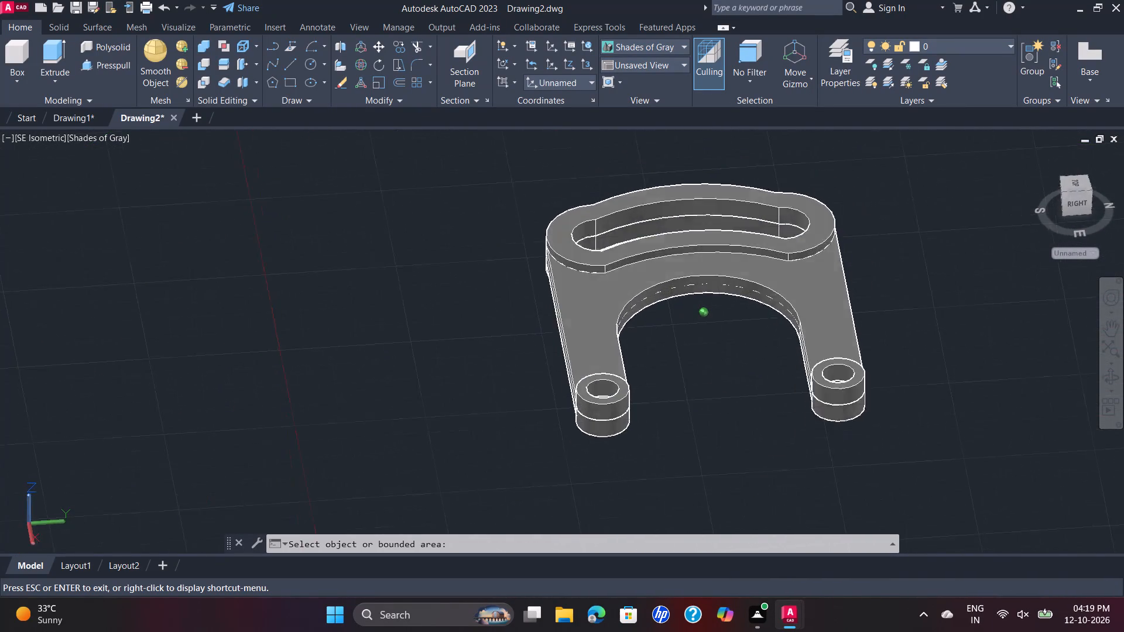
shift+middle_drag(695, 410, 688, 415)
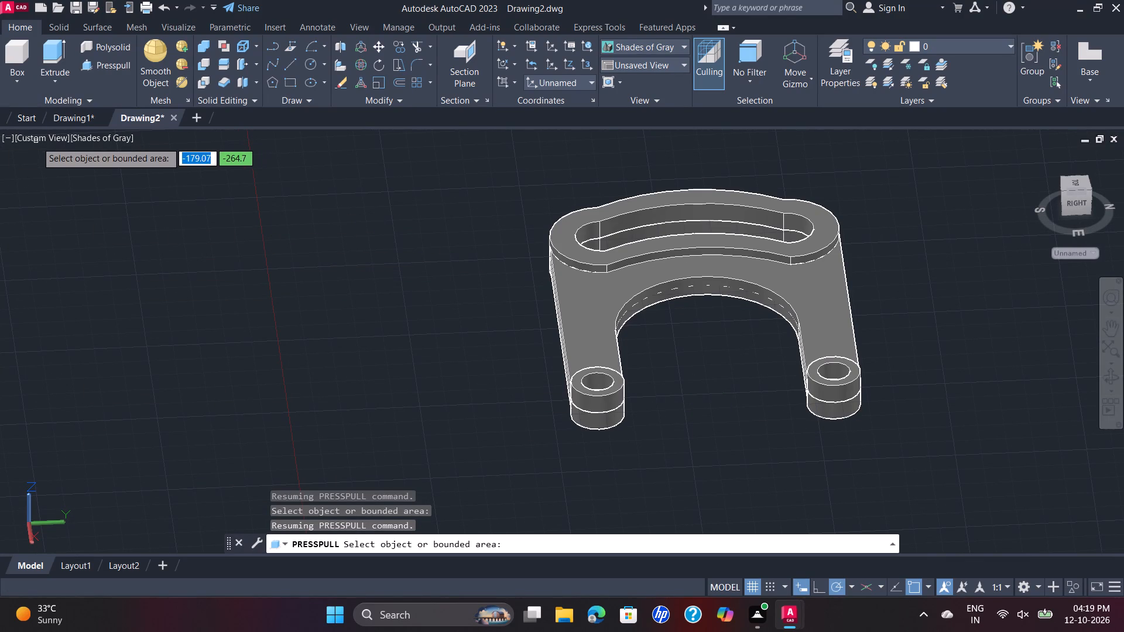
key(Escape)
click(54, 137)
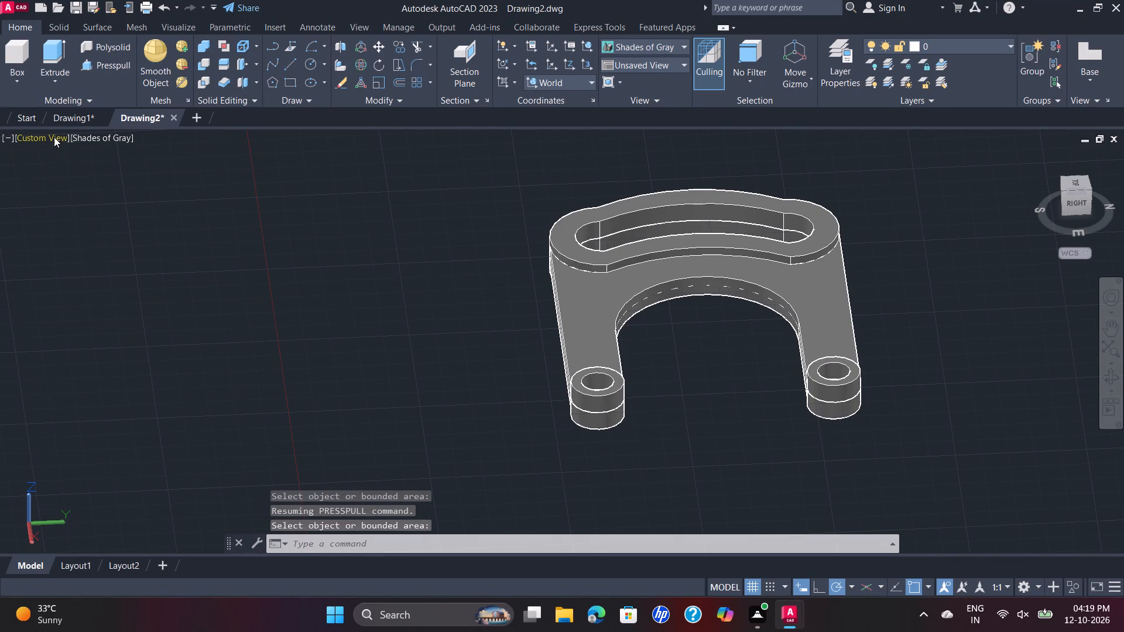
click(48, 145)
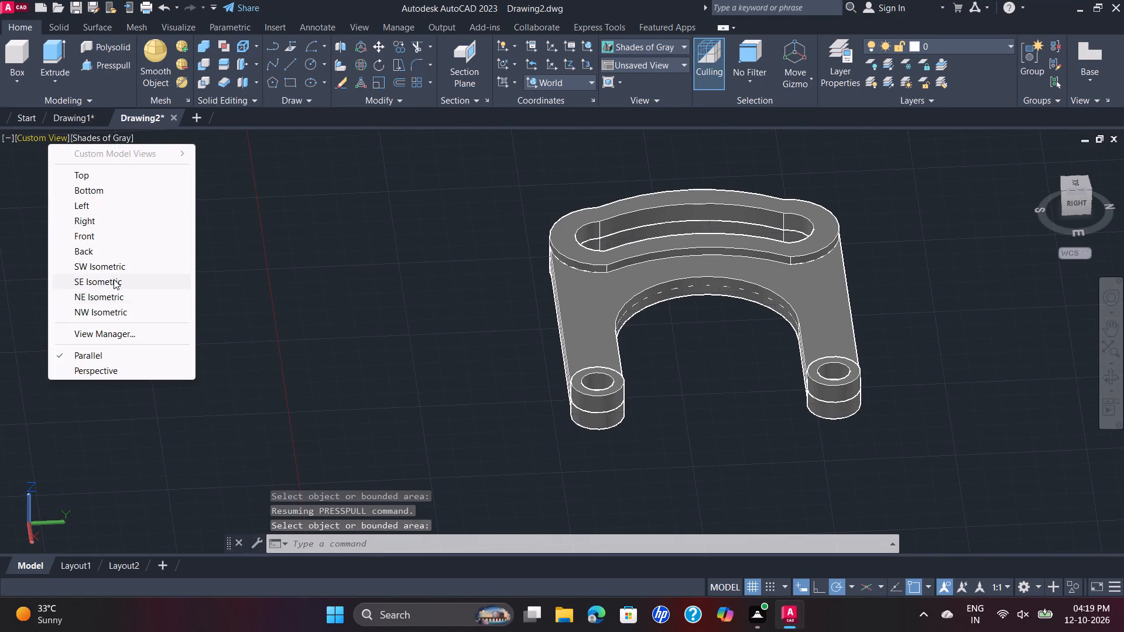
click(110, 280)
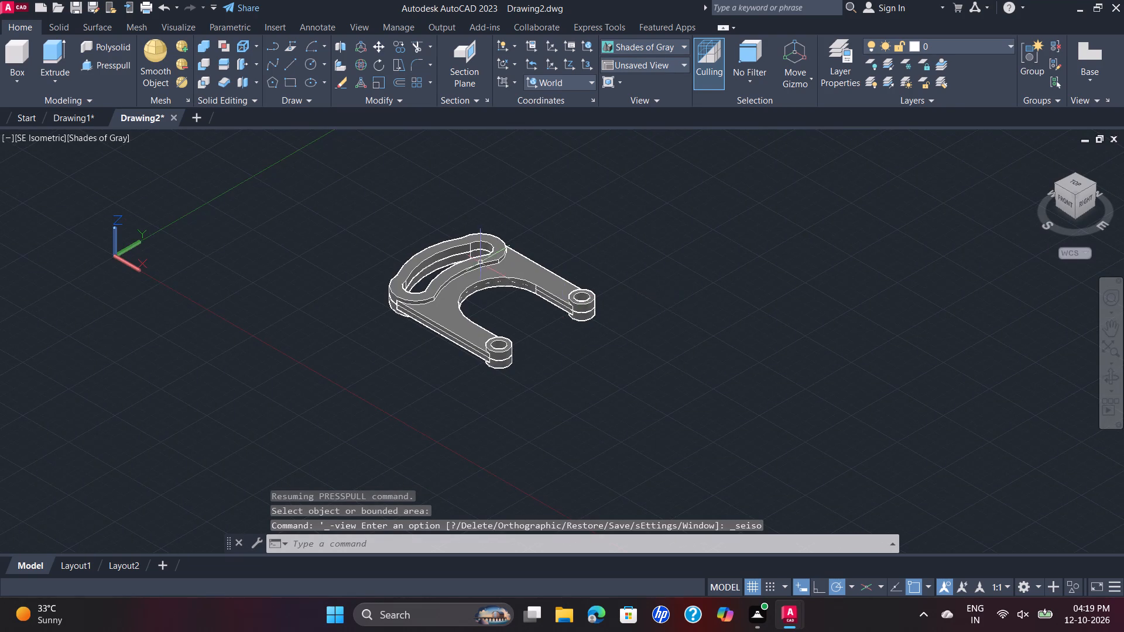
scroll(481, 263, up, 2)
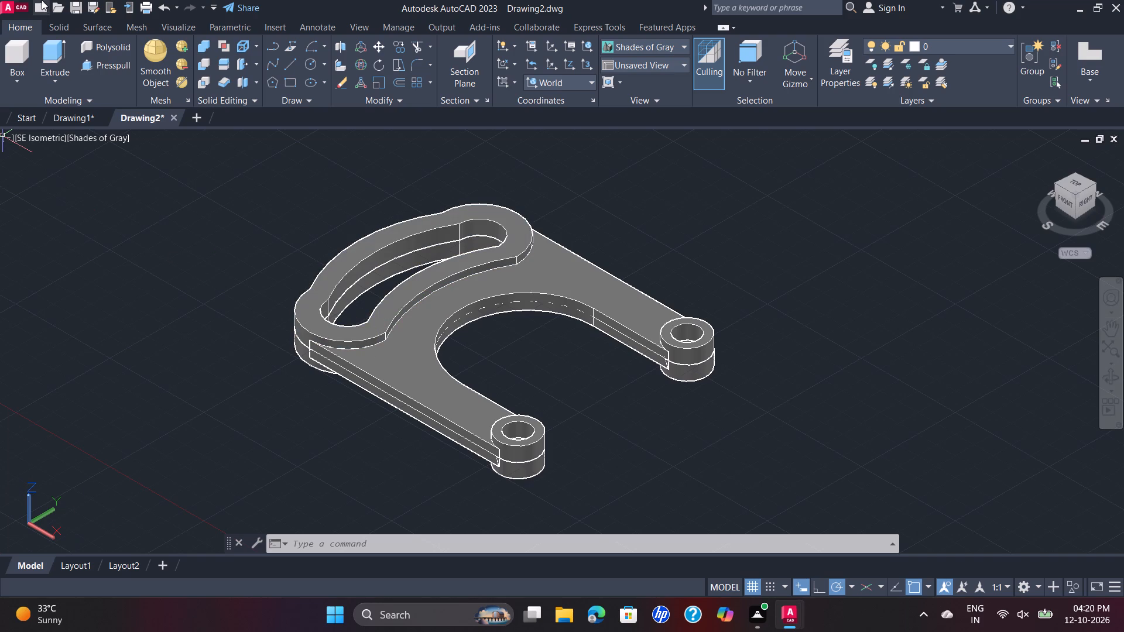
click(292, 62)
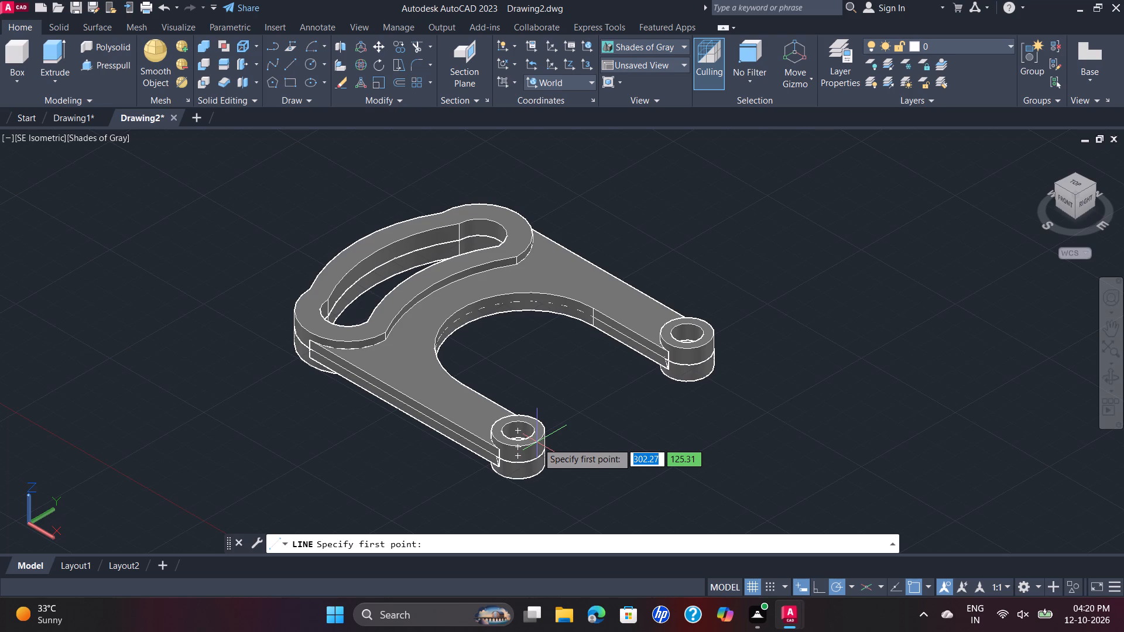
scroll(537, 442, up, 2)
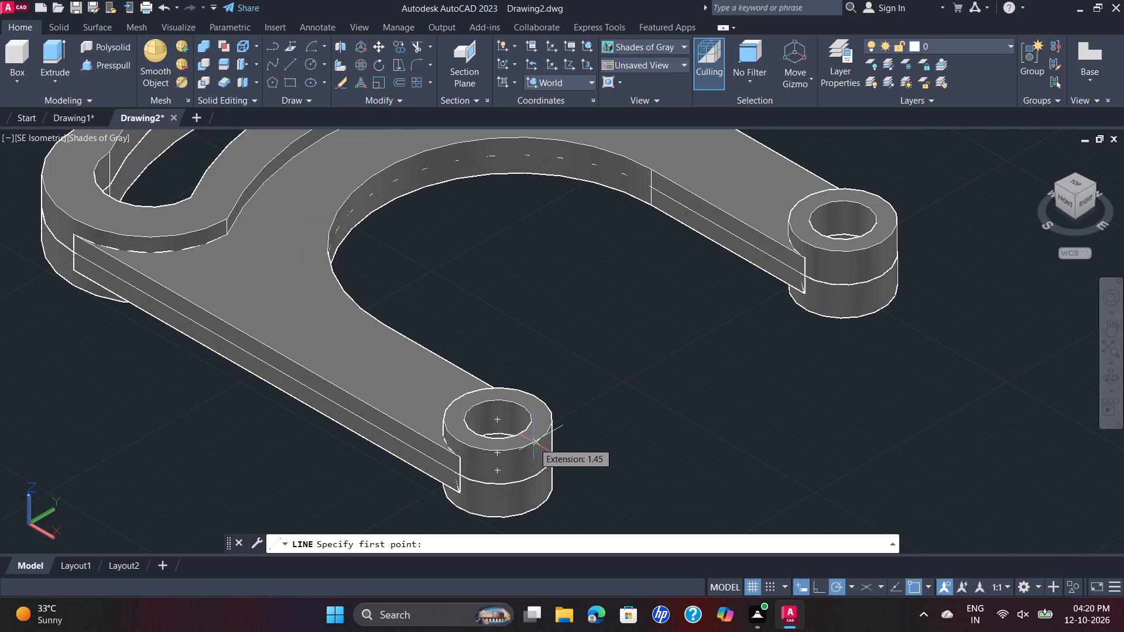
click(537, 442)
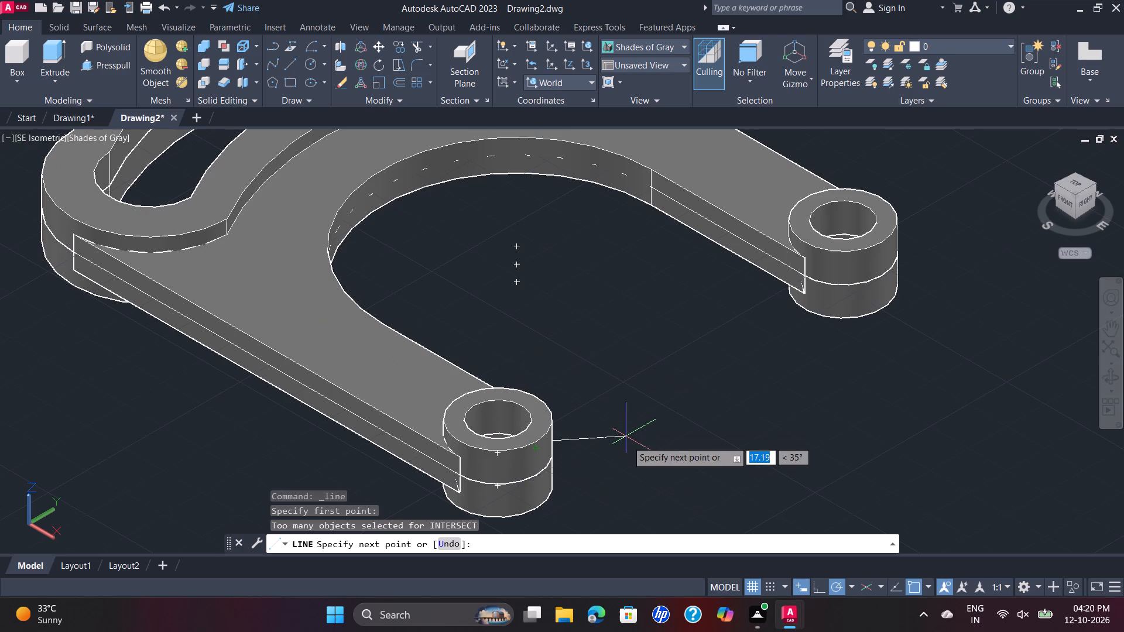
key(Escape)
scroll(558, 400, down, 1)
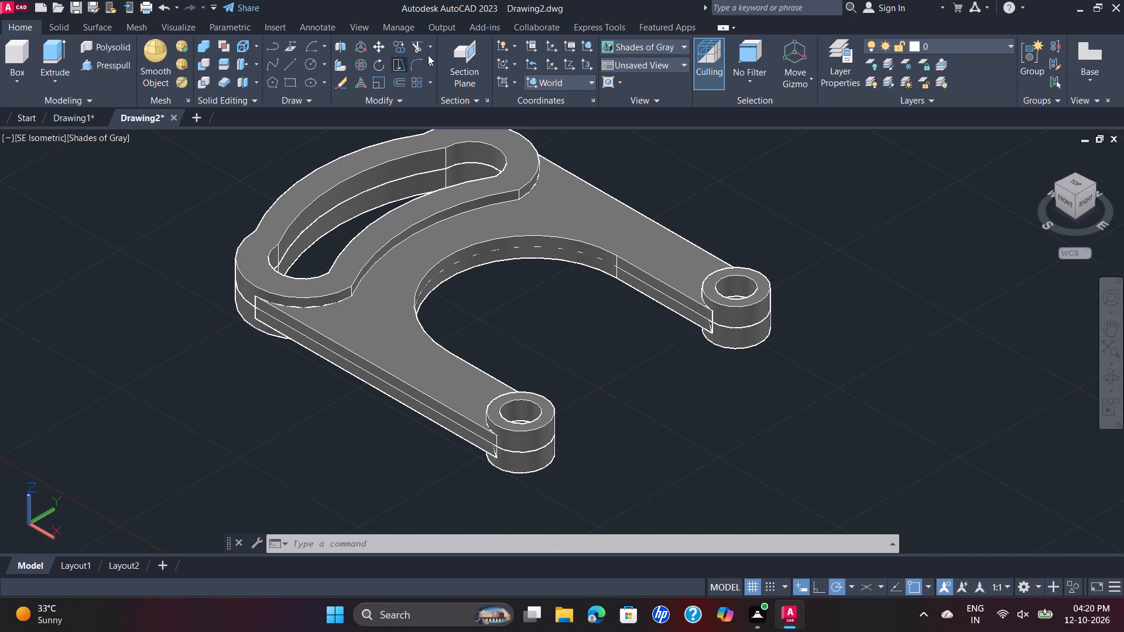
Set the visual style to 2D Wireframe.
click(107, 136)
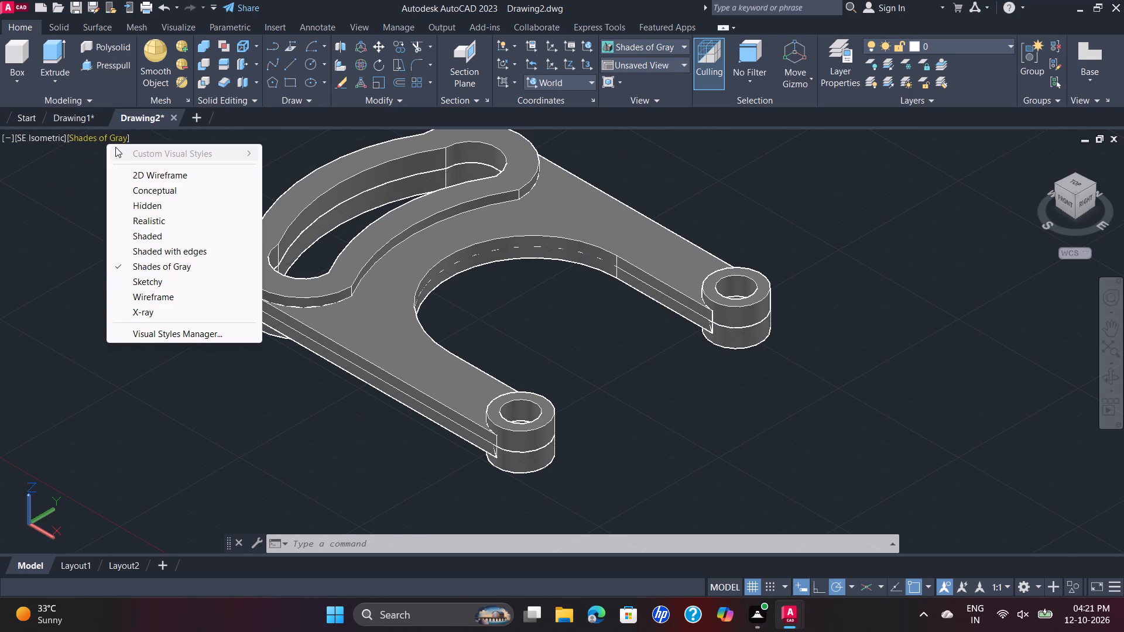
click(169, 176)
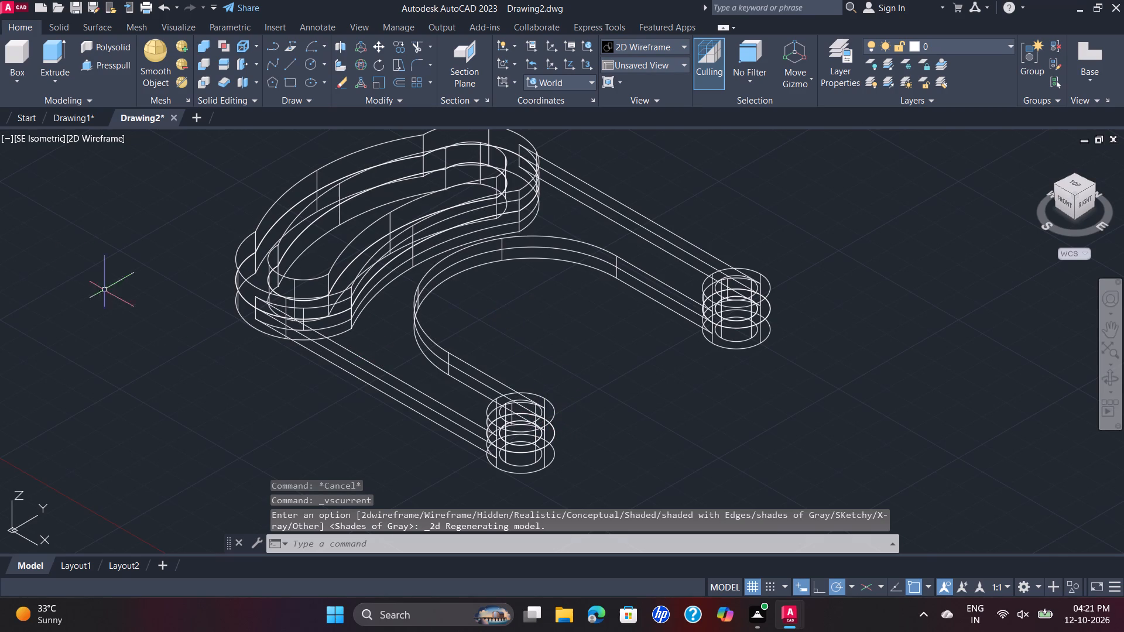
Draw a line from the near ring's junction with the arm's inner edge, 65.50 toward the slotted end at 180° and 42 straight up.
click(290, 65)
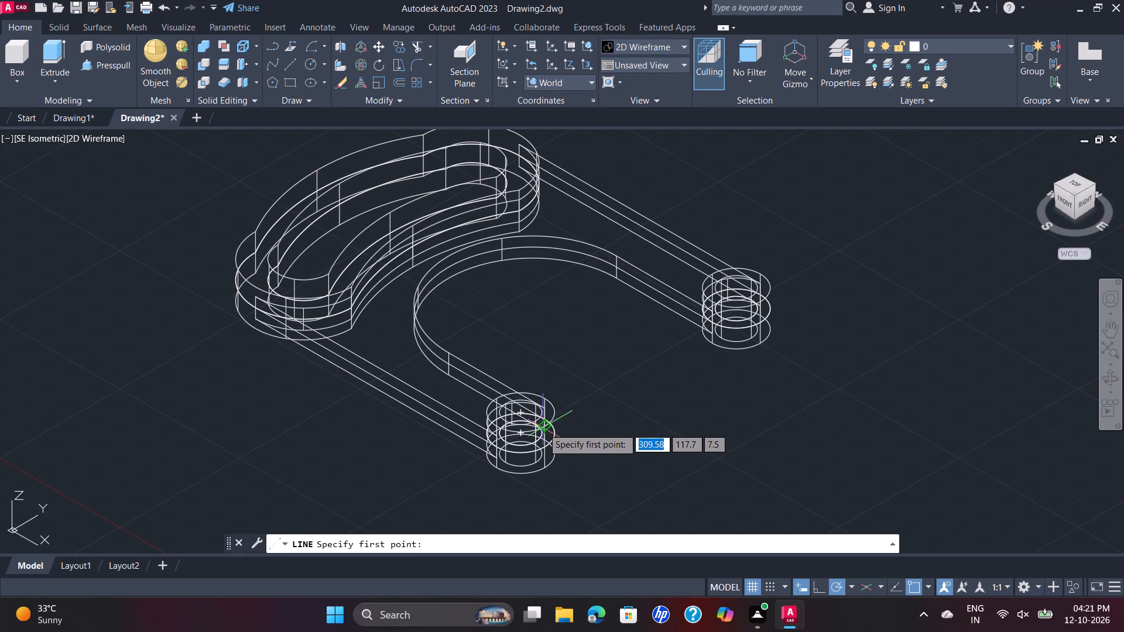
scroll(539, 426, up, 3)
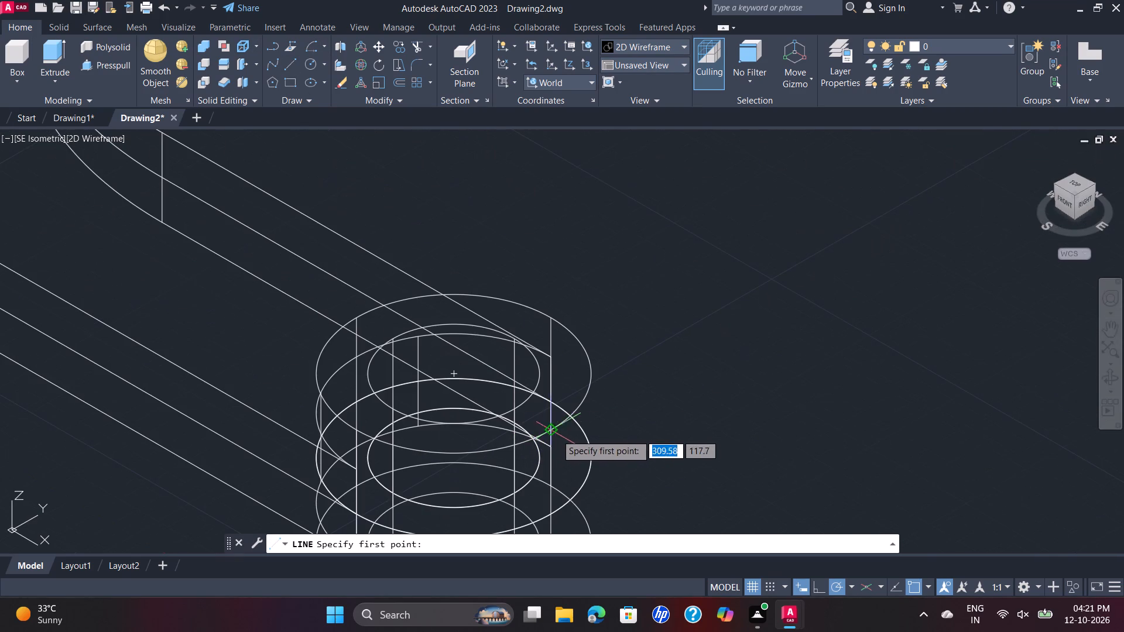
click(555, 432)
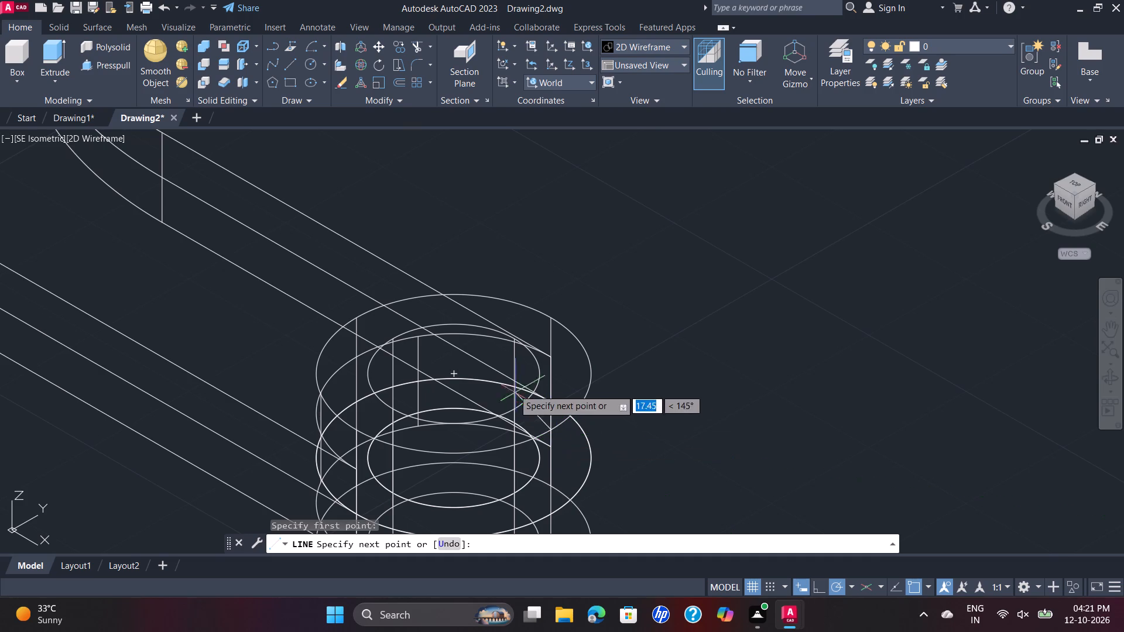
scroll(258, 245, down, 2)
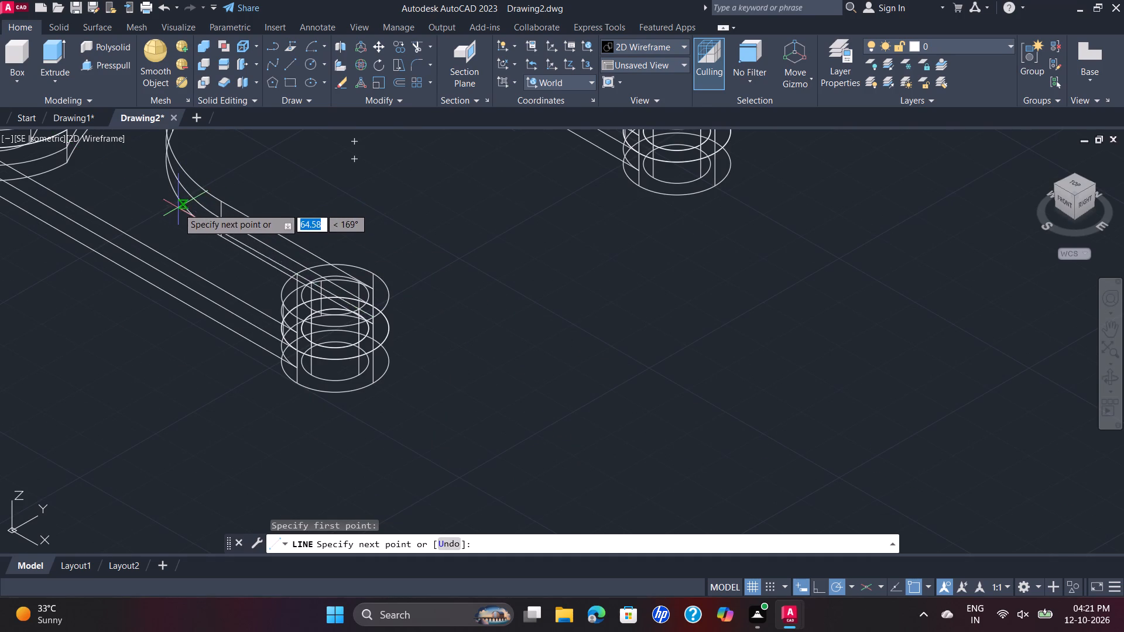
scroll(181, 195, down, 2)
middle_drag(175, 195, 249, 259)
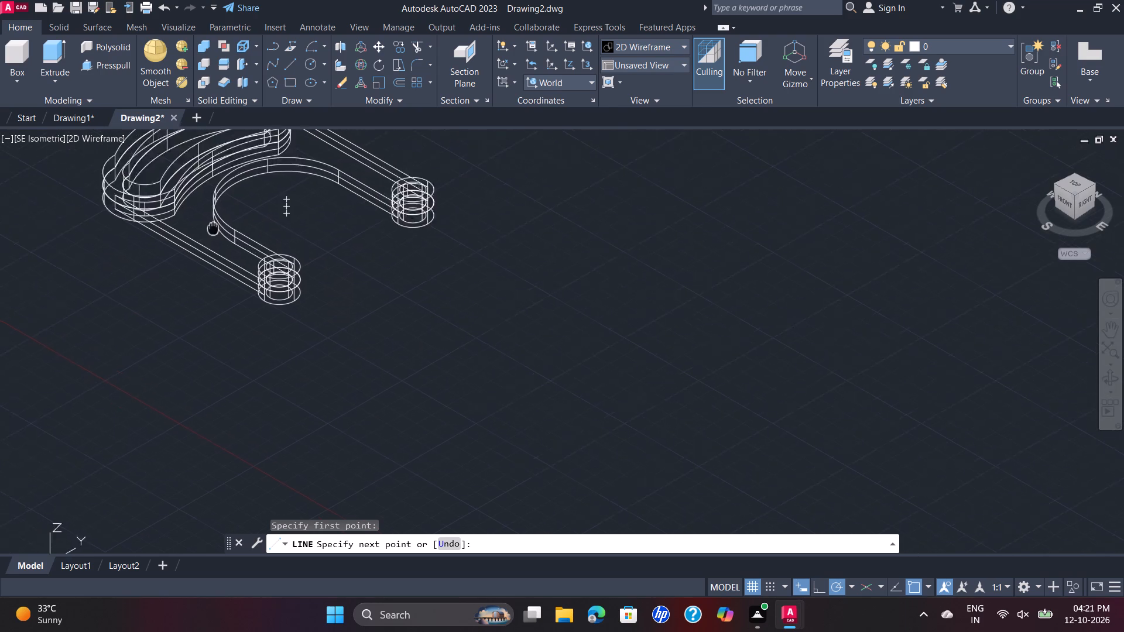
middle_drag(249, 259, 342, 329)
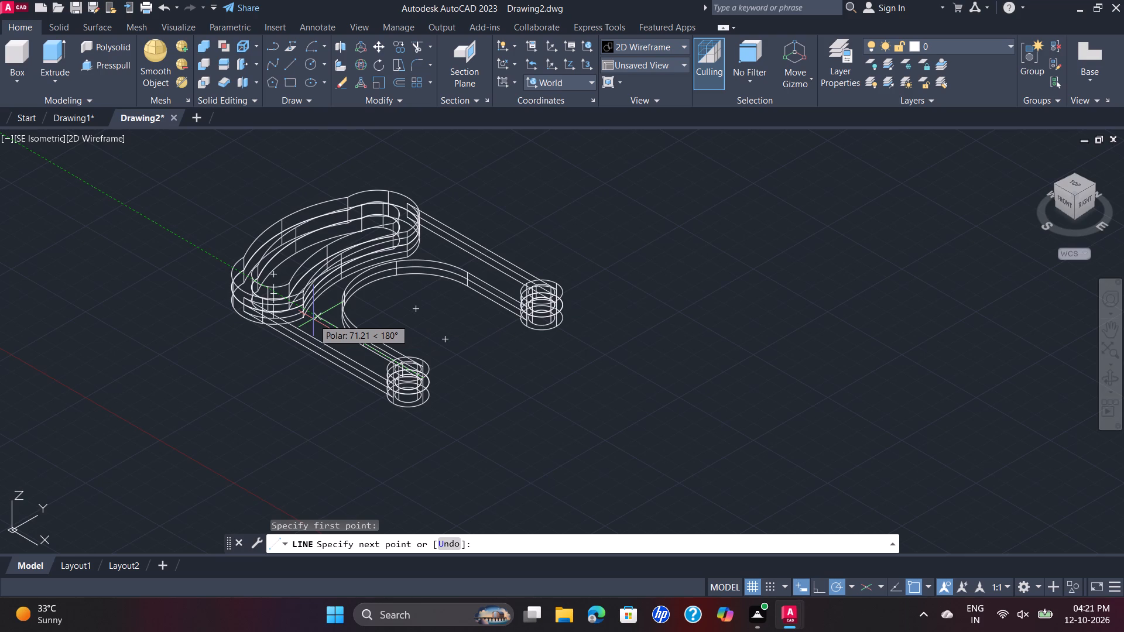
text(65)
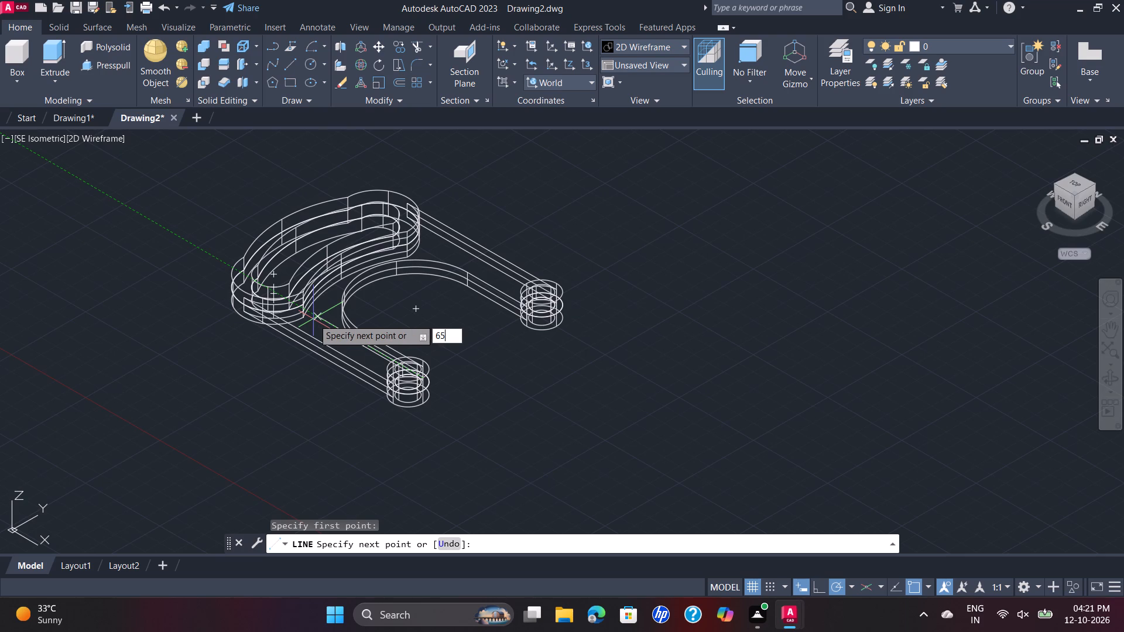
text(.50)
key(Return)
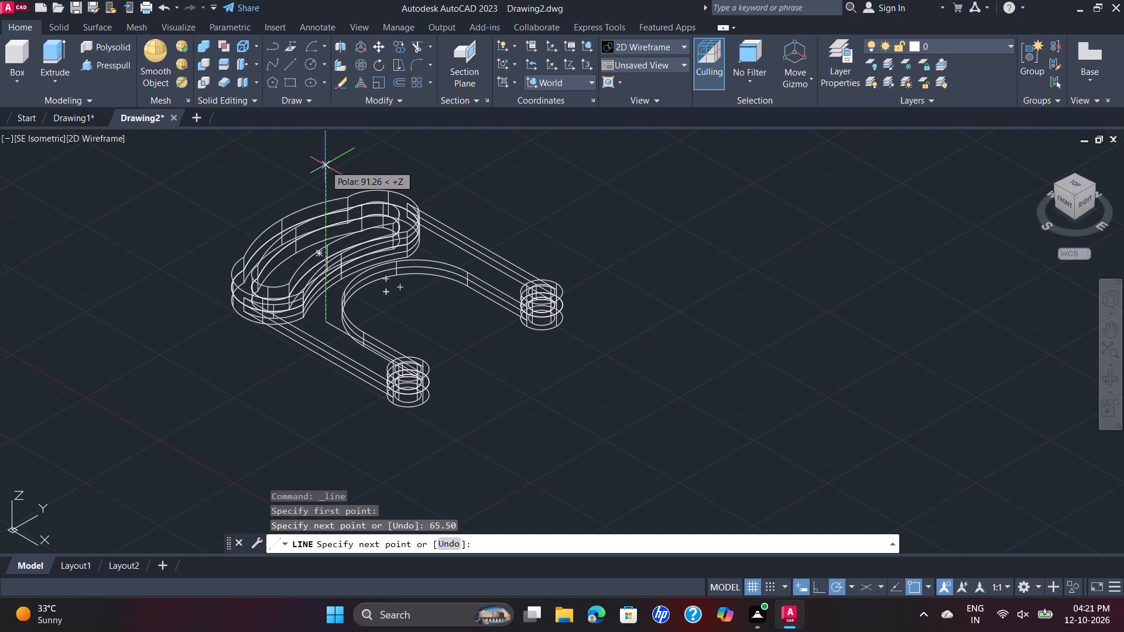
text(42)
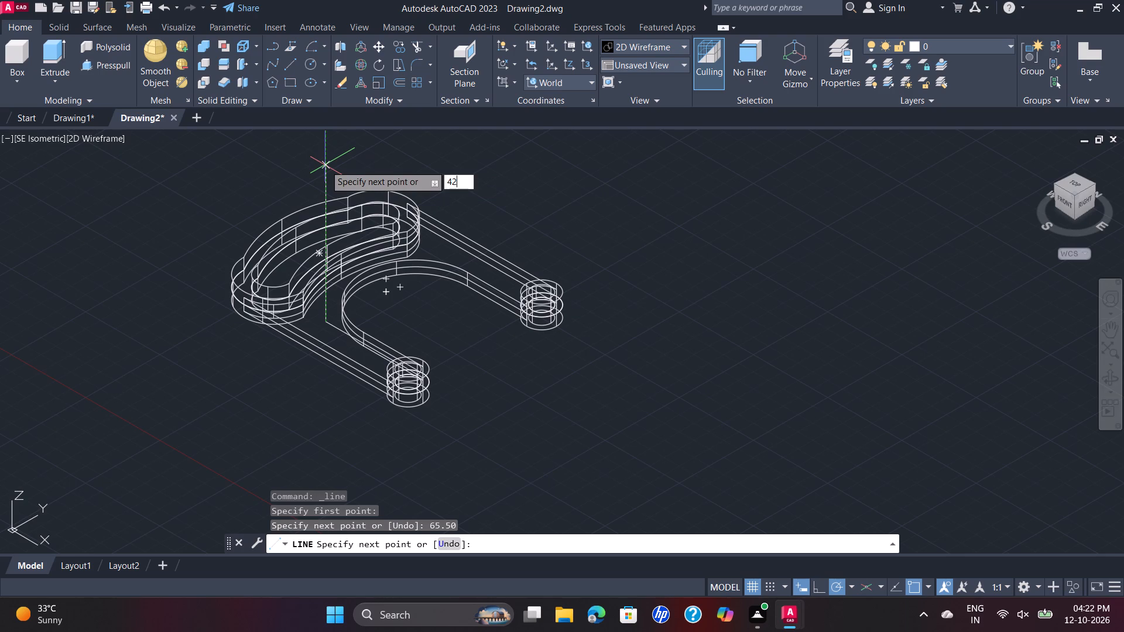
key(Return)
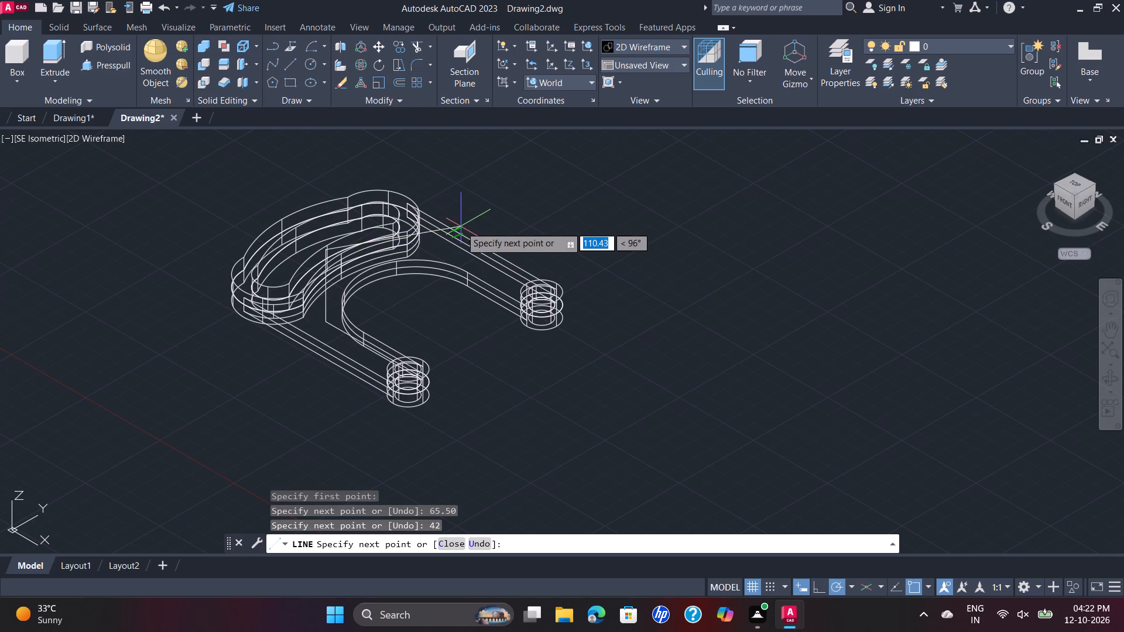
key(Escape)
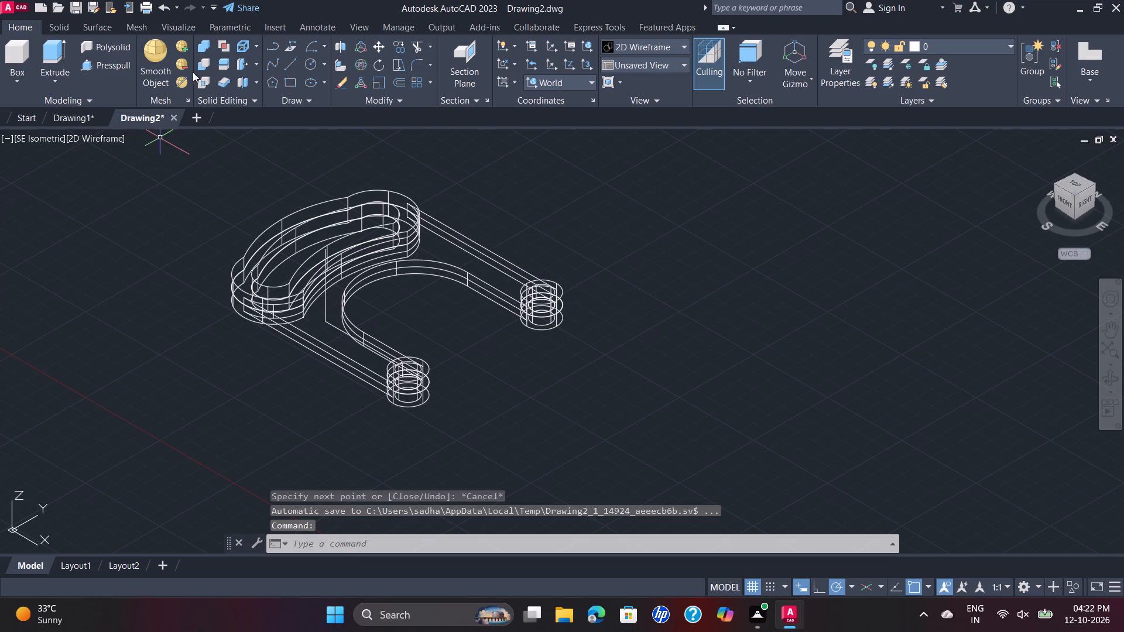
Set the visual style to Shades of Gray.
click(115, 140)
click(108, 139)
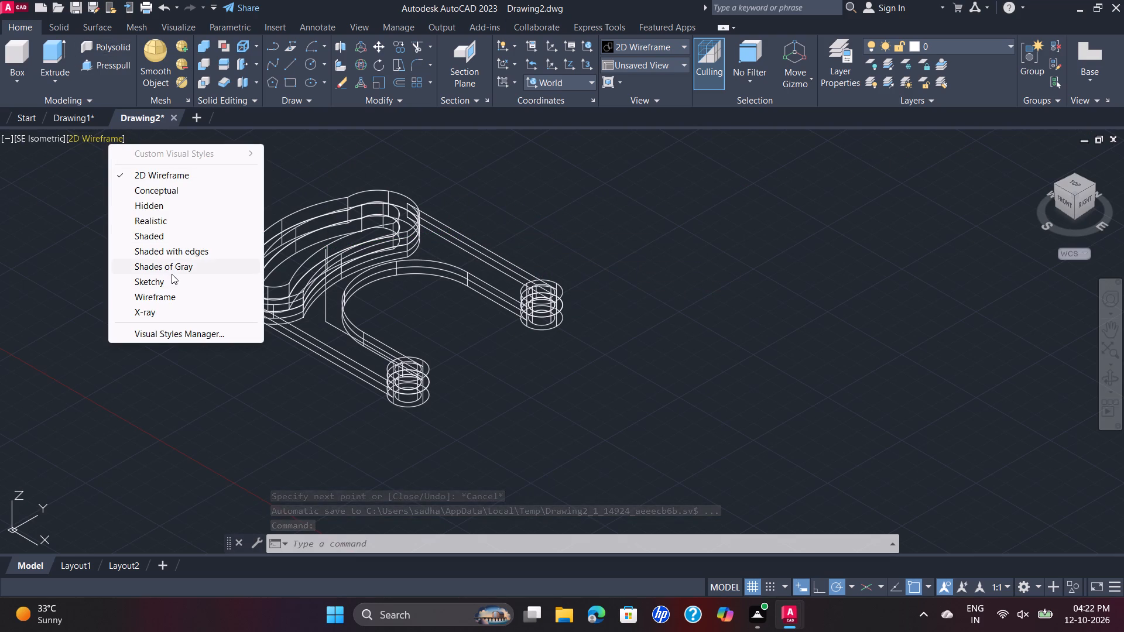
click(170, 266)
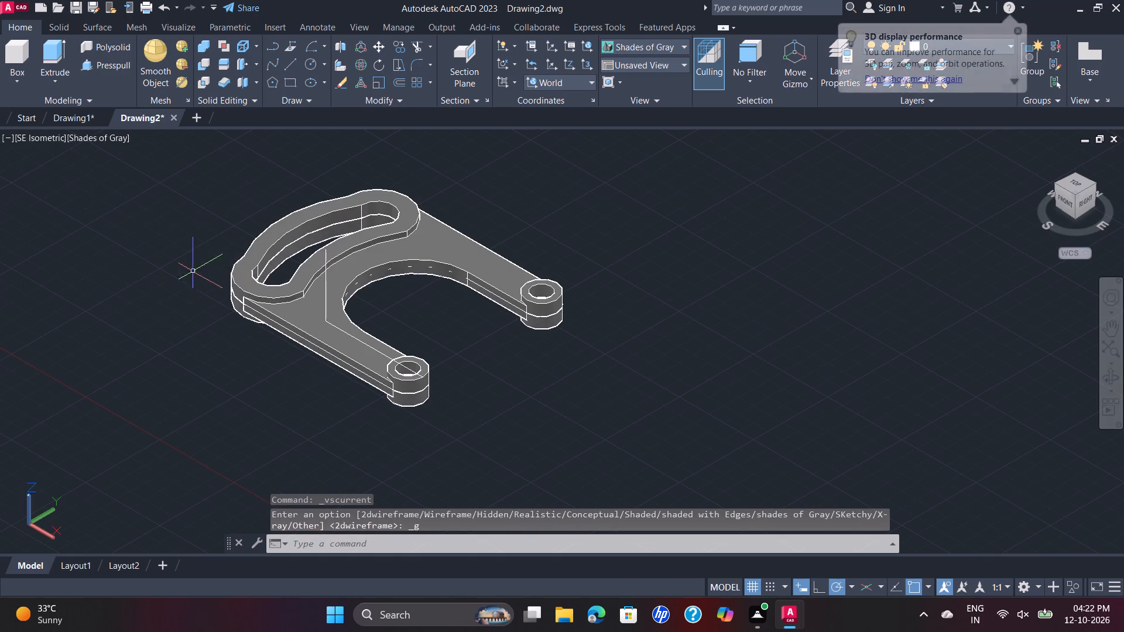
Draw a line from the corner where the 65.50 and 42 lines meet, at 270° across the near arm and beyond its outer edge.
scroll(282, 276, up, 1)
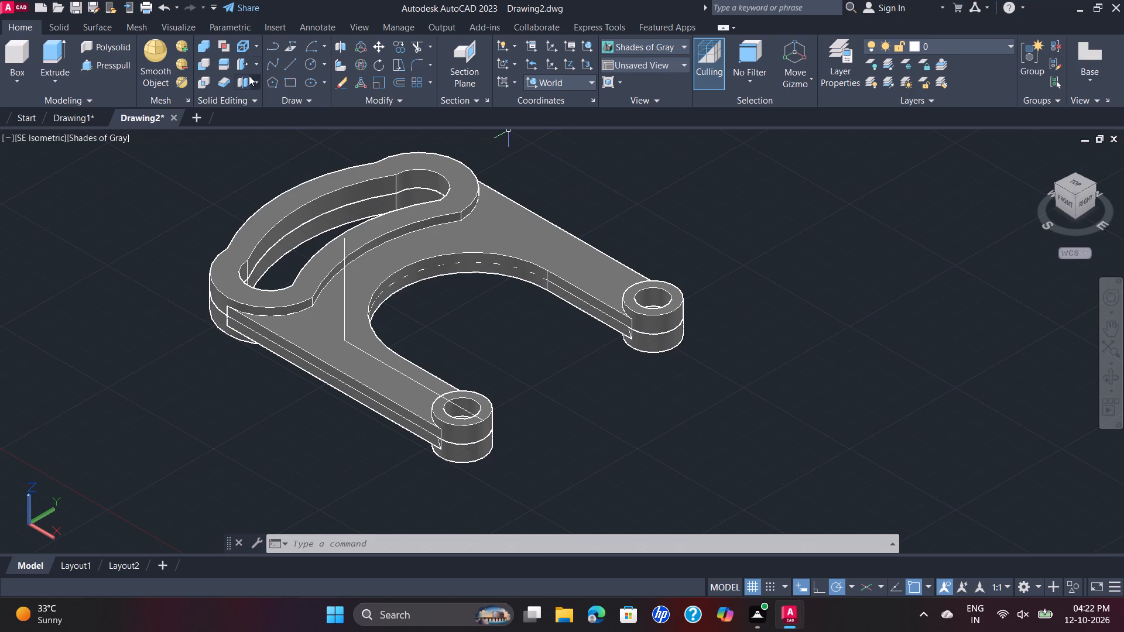
click(290, 64)
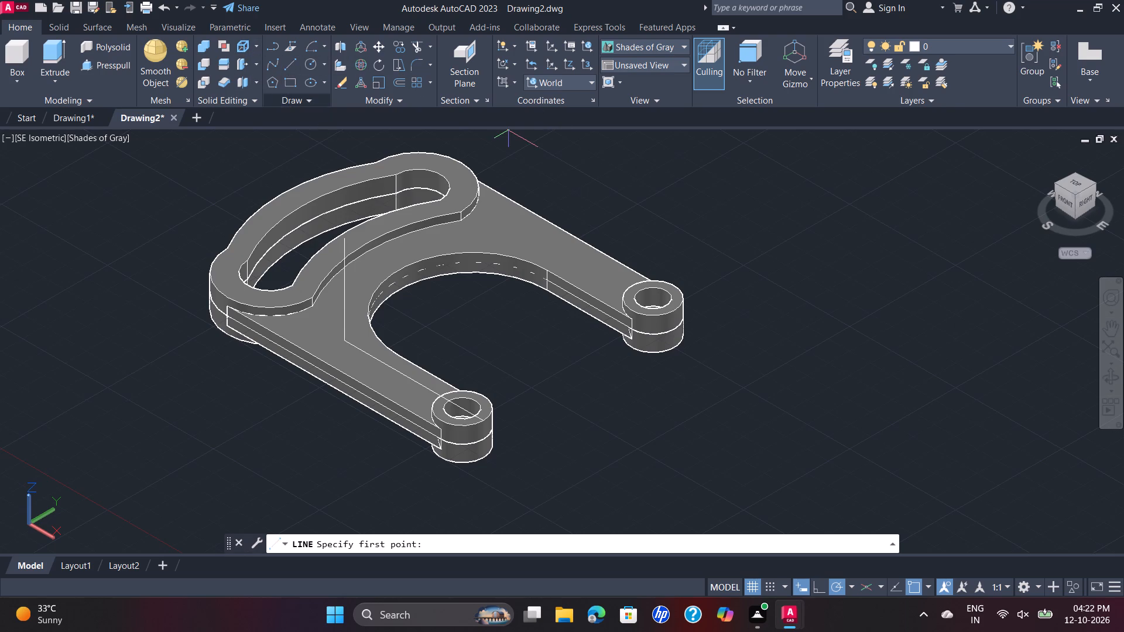
click(341, 344)
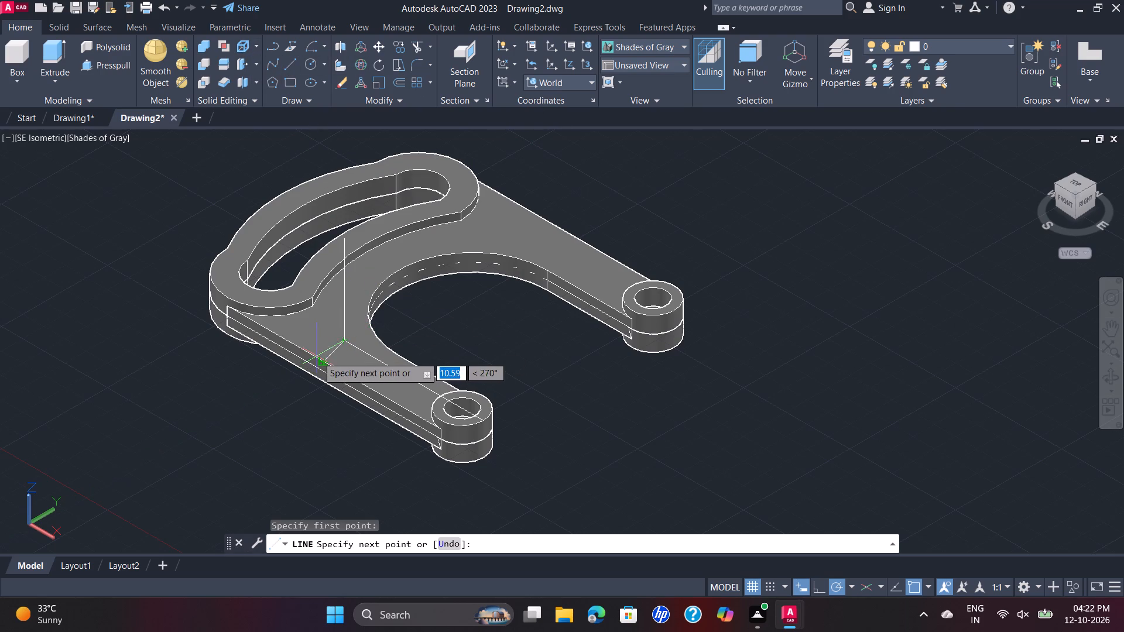
click(183, 432)
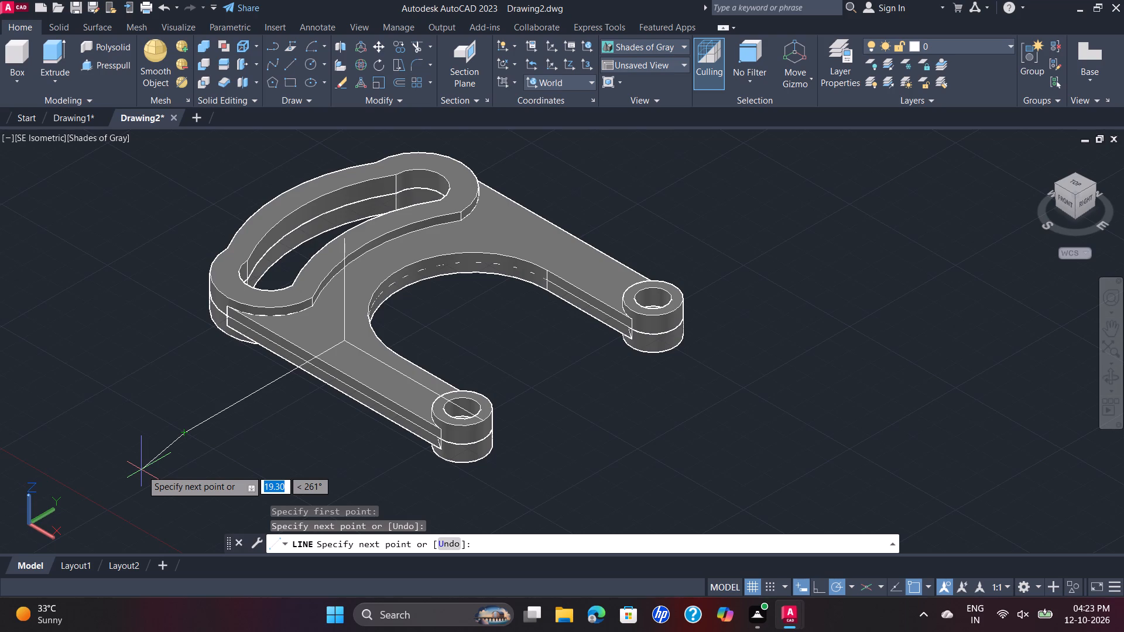
key(Escape)
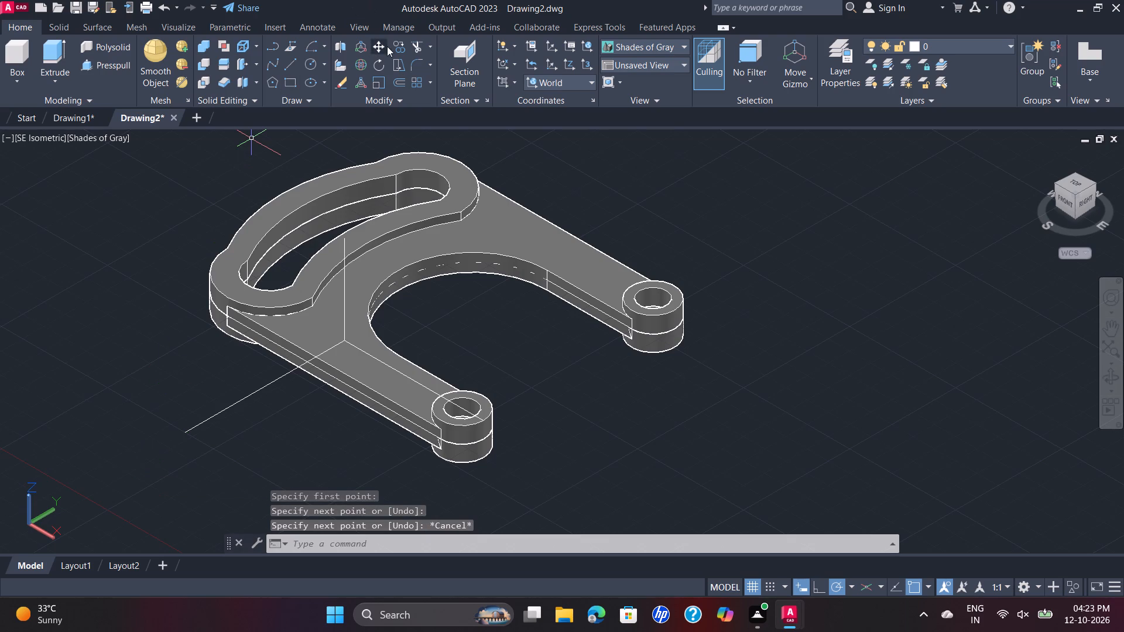
Trim the part of the 270° line that runs past the near arm's outer edge.
click(411, 43)
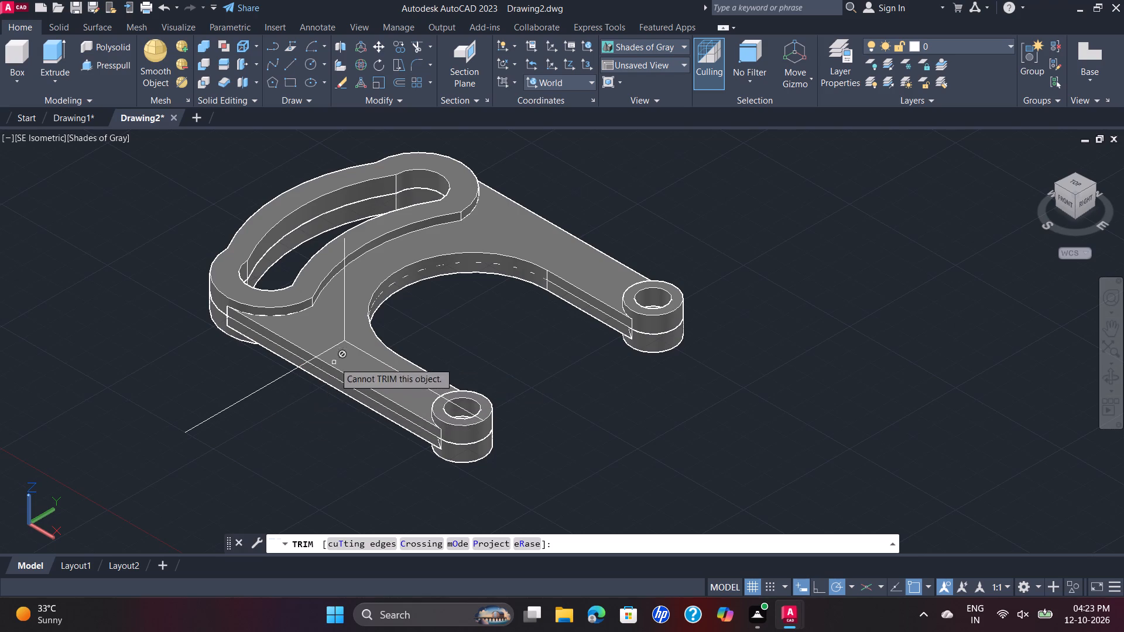
scroll(335, 363, up, 2)
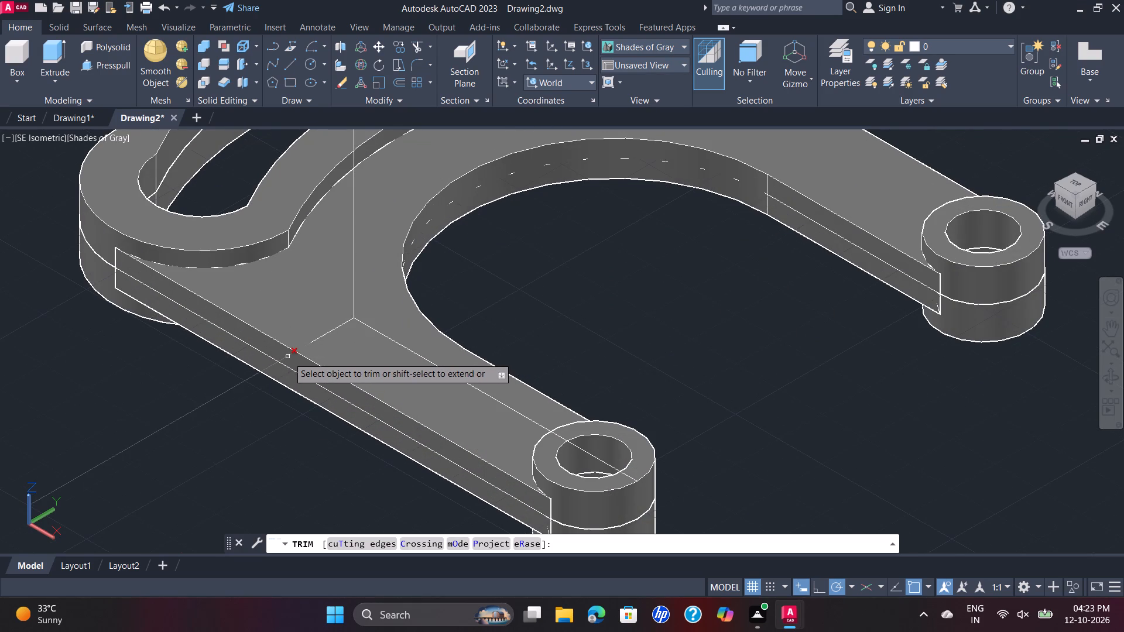
click(195, 410)
scroll(195, 403, up, 1)
key(Escape)
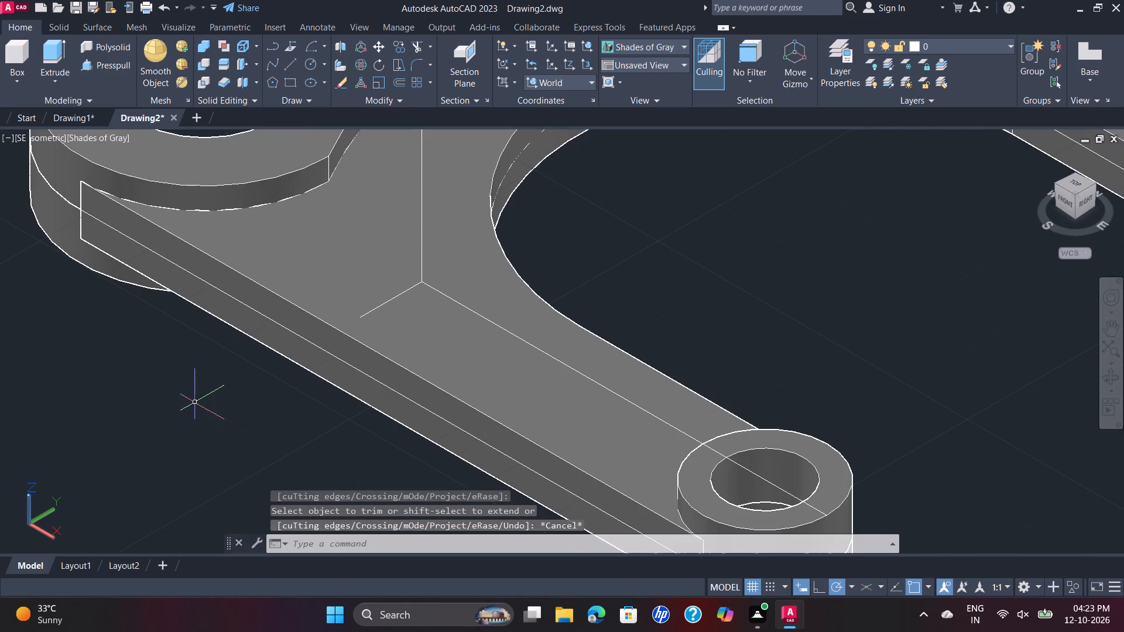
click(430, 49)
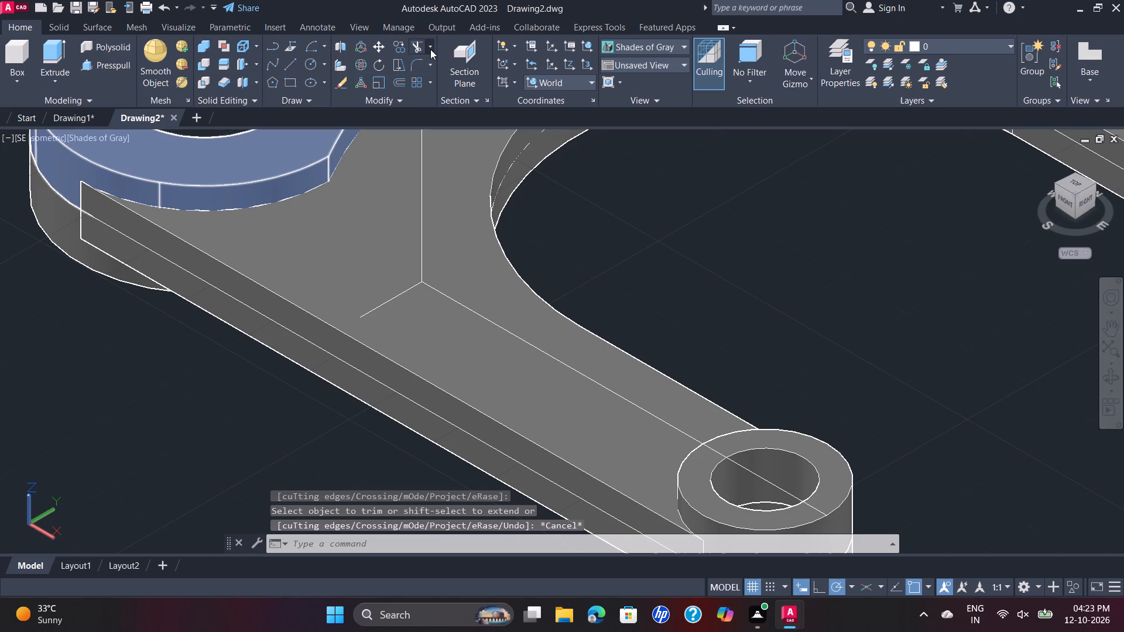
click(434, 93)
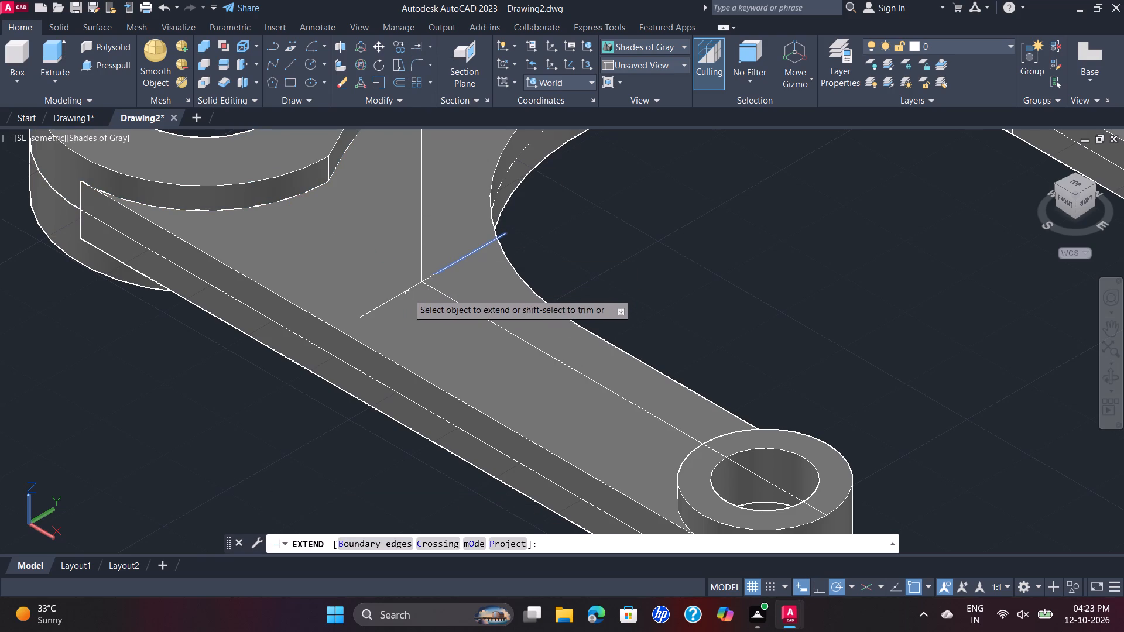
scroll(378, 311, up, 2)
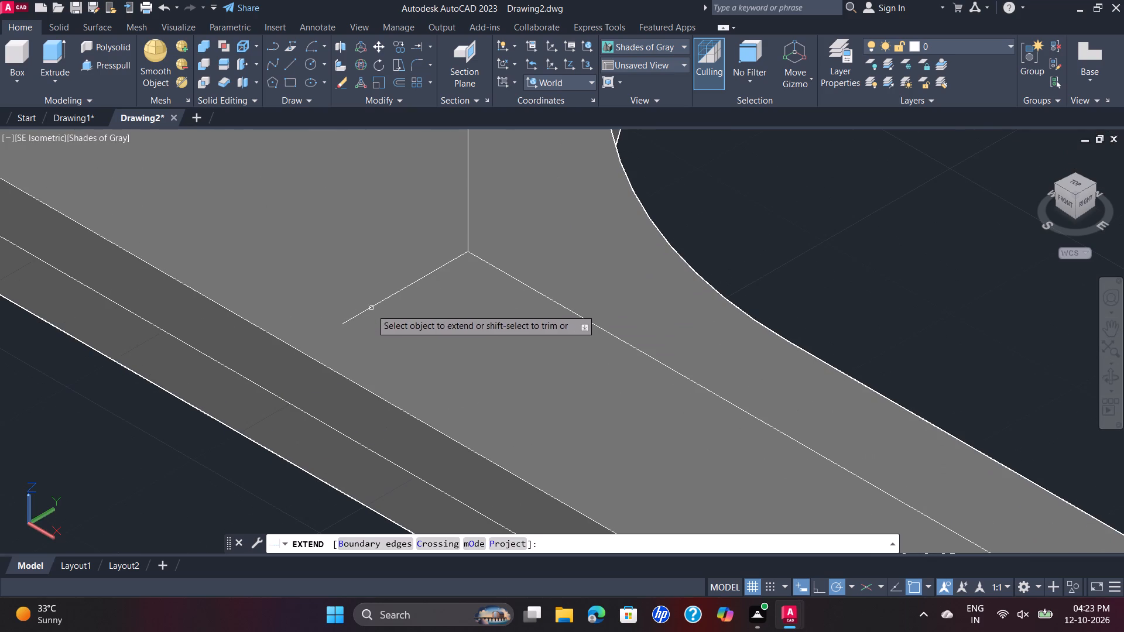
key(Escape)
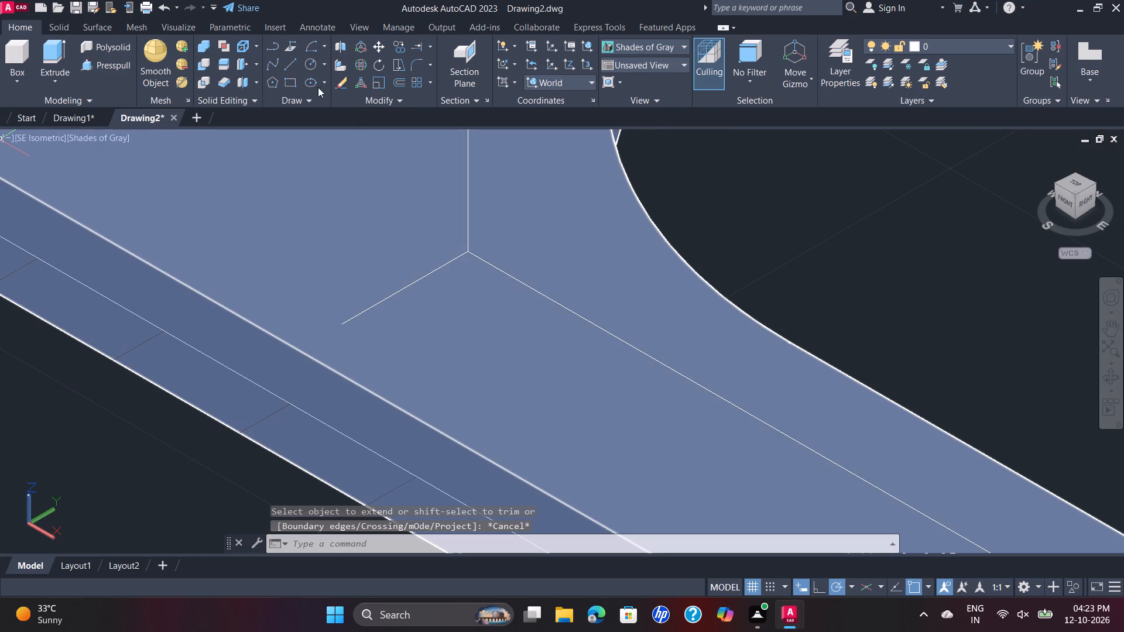
Draw a line from the trimmed line's free end, about 8.5 long at 270°, across the near arm's upper outer edge.
click(289, 65)
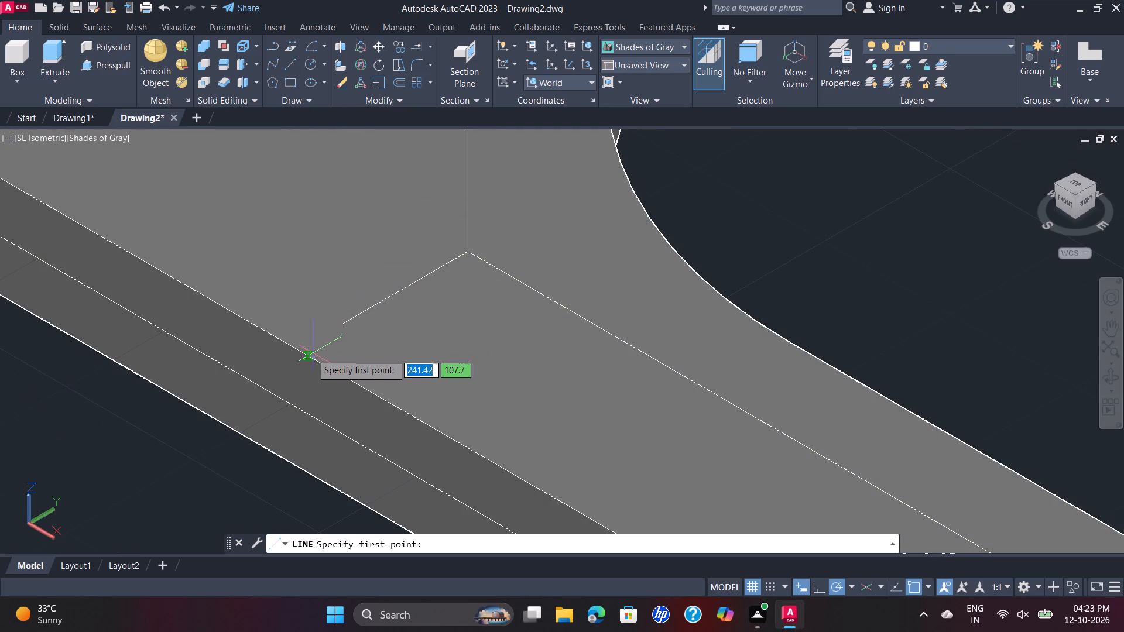
click(339, 328)
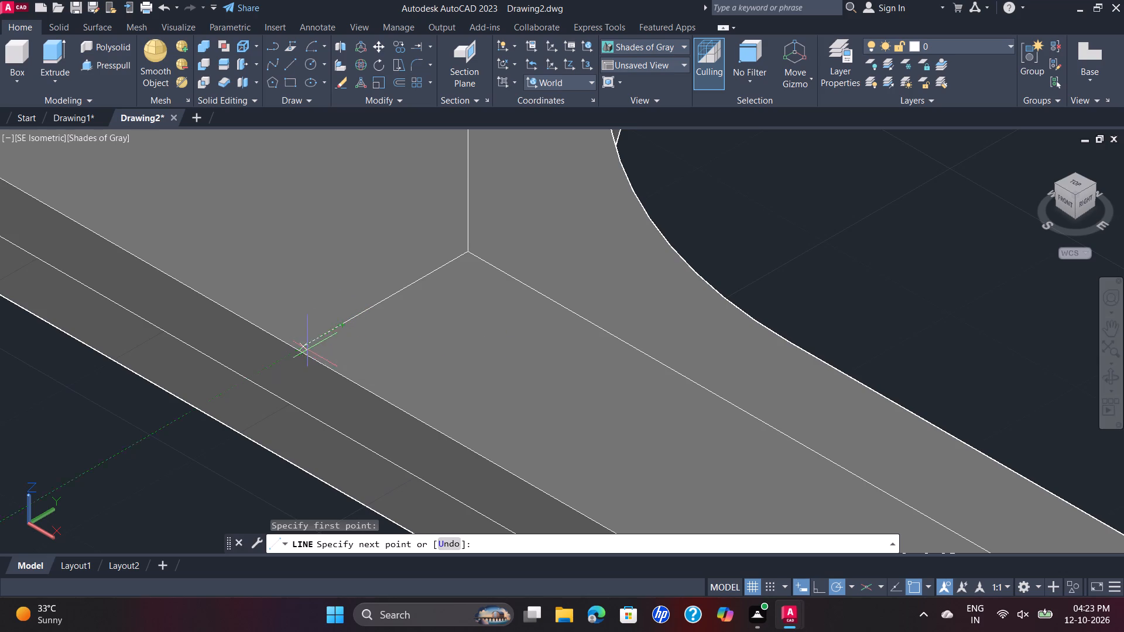
click(228, 390)
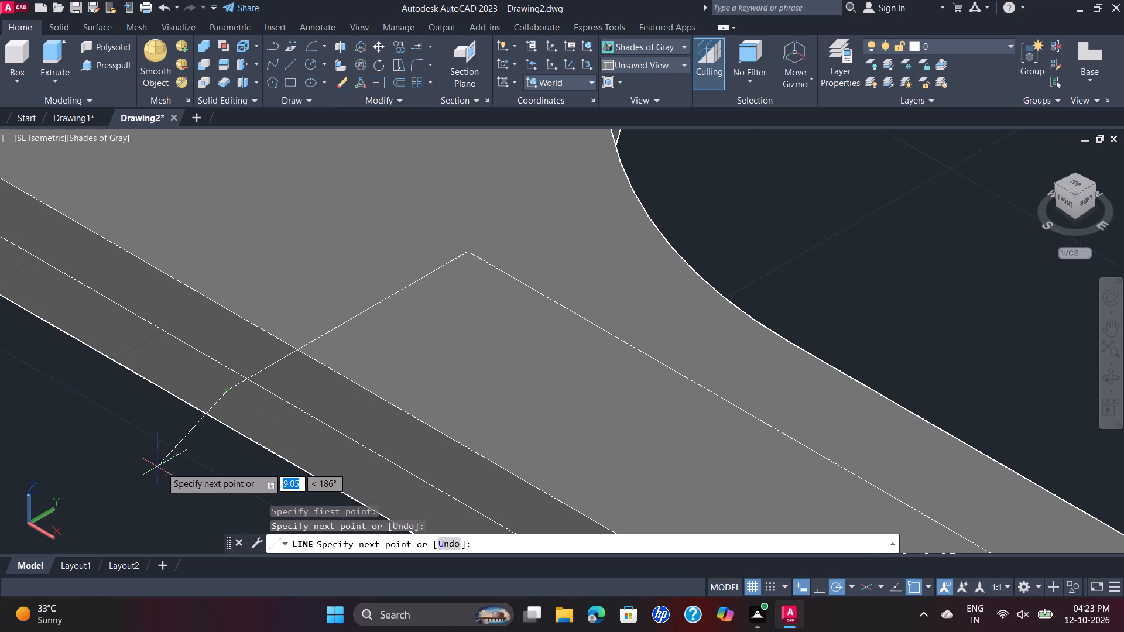
key(Escape)
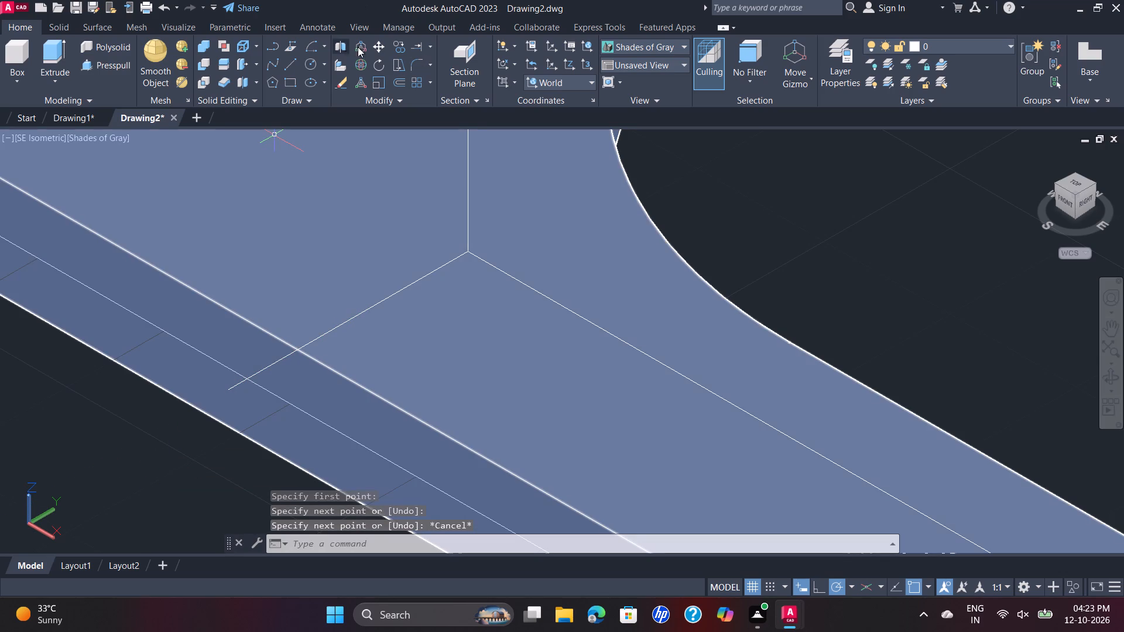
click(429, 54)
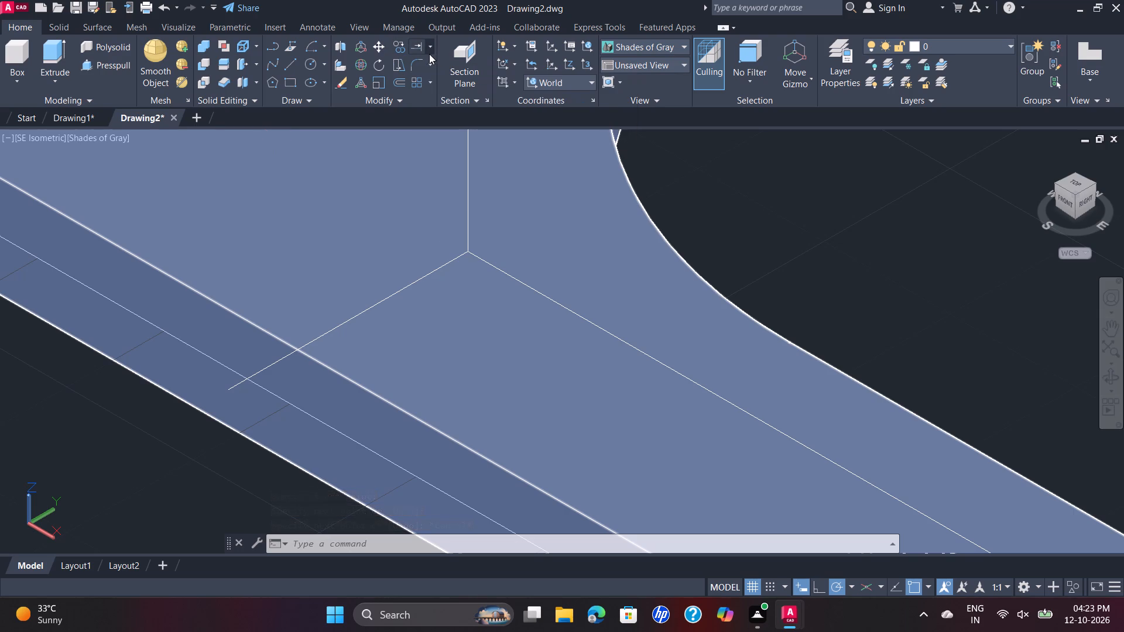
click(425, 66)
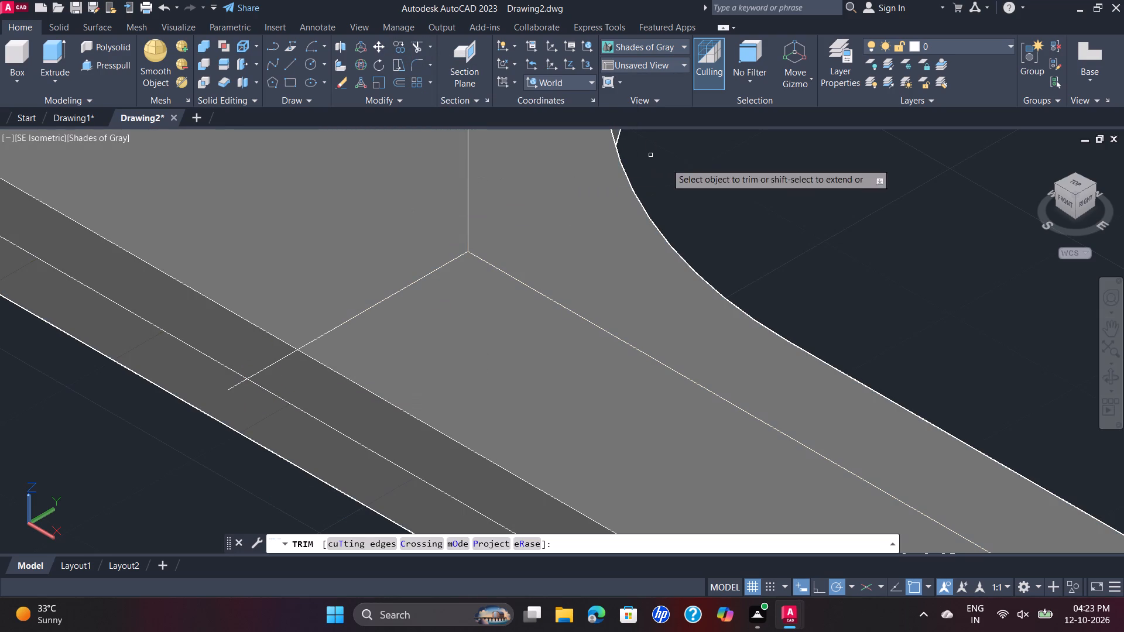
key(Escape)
Move the 42 vertical line from its lower end along 270° by about 13.44 to the near arm's upper outer edge.
scroll(709, 198, down, 3)
scroll(715, 208, up, 1)
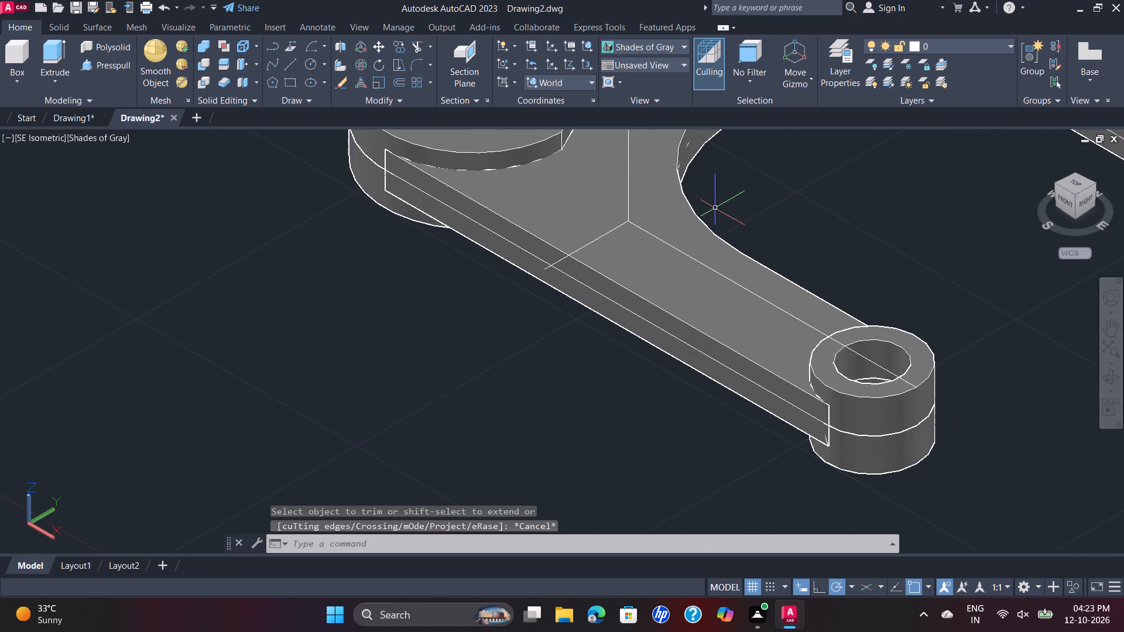
middle_drag(715, 208, 708, 224)
scroll(708, 224, up, 1)
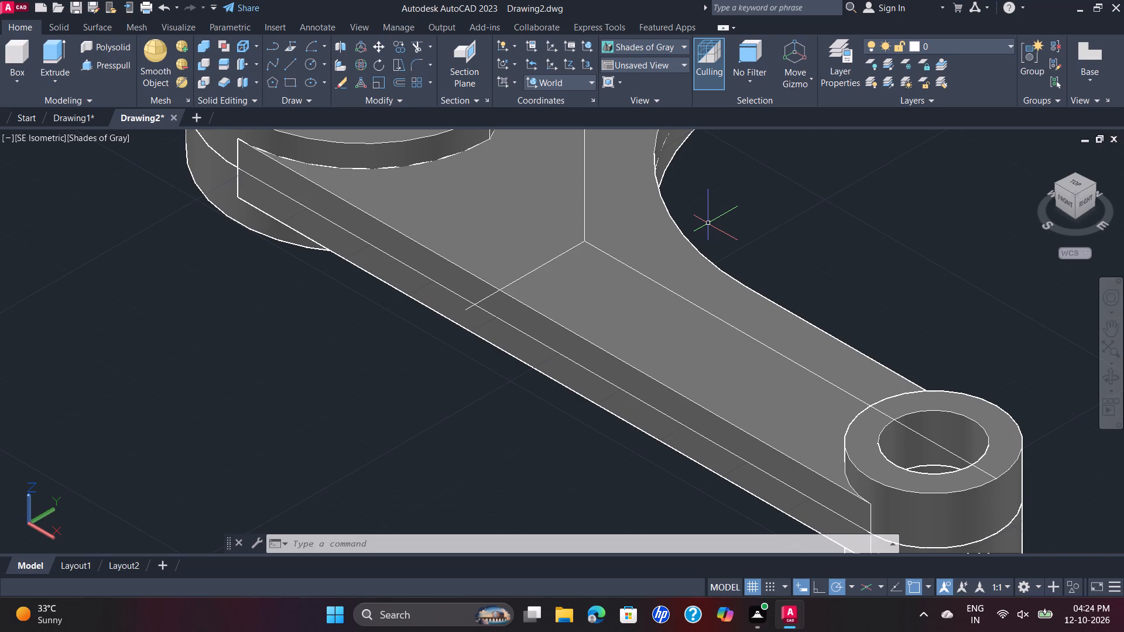
scroll(708, 224, down, 1)
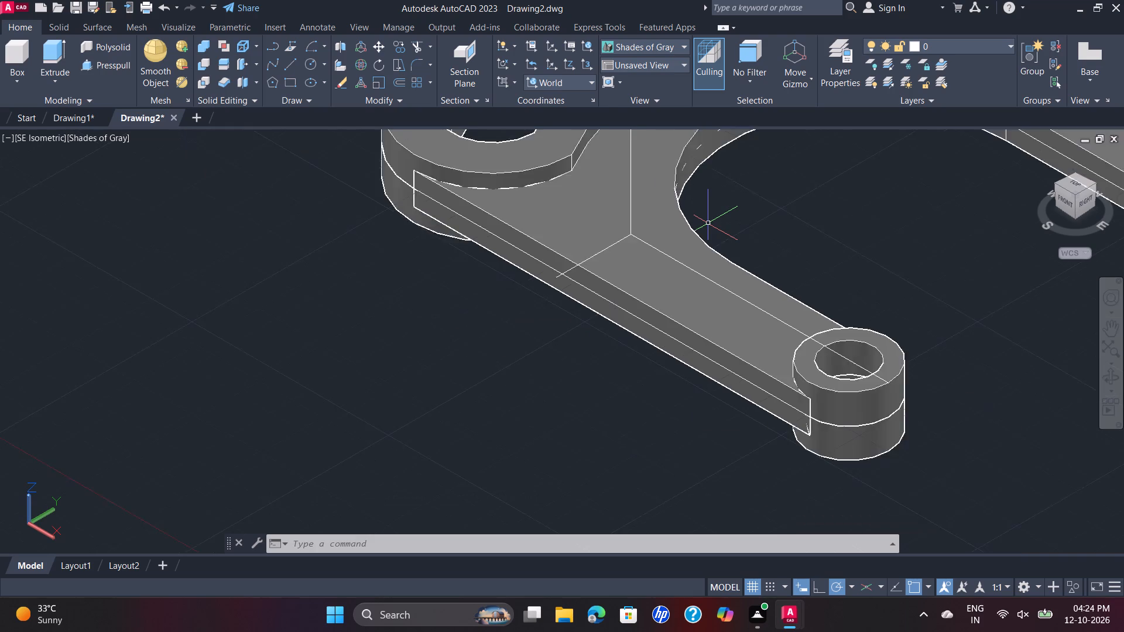
scroll(708, 224, down, 1)
middle_drag(708, 224, 715, 352)
scroll(715, 352, up, 1)
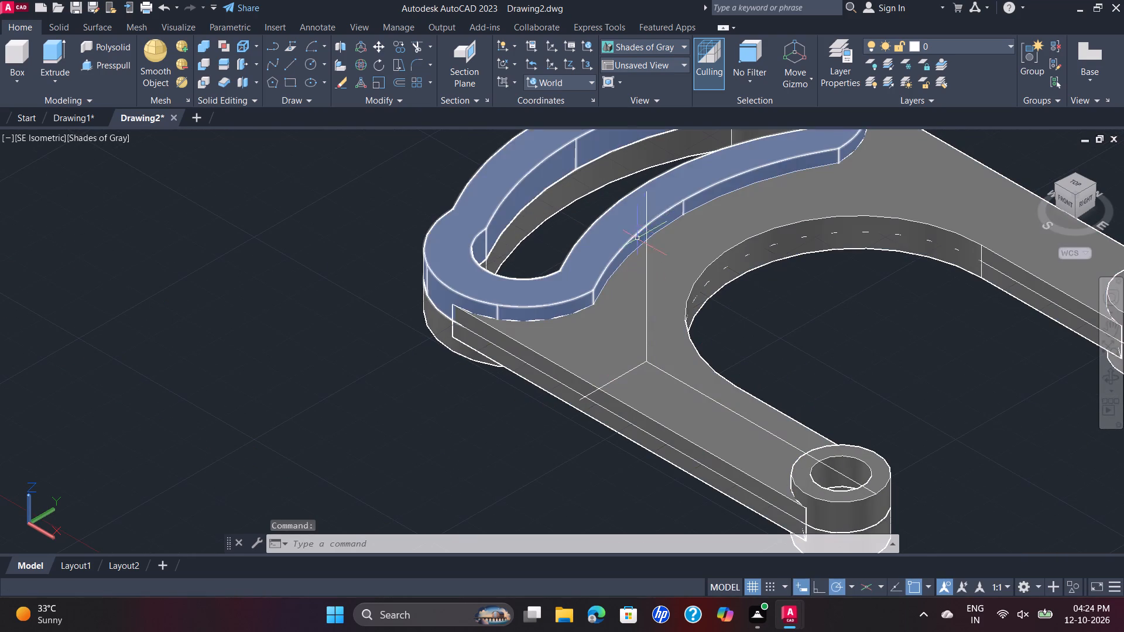
click(648, 204)
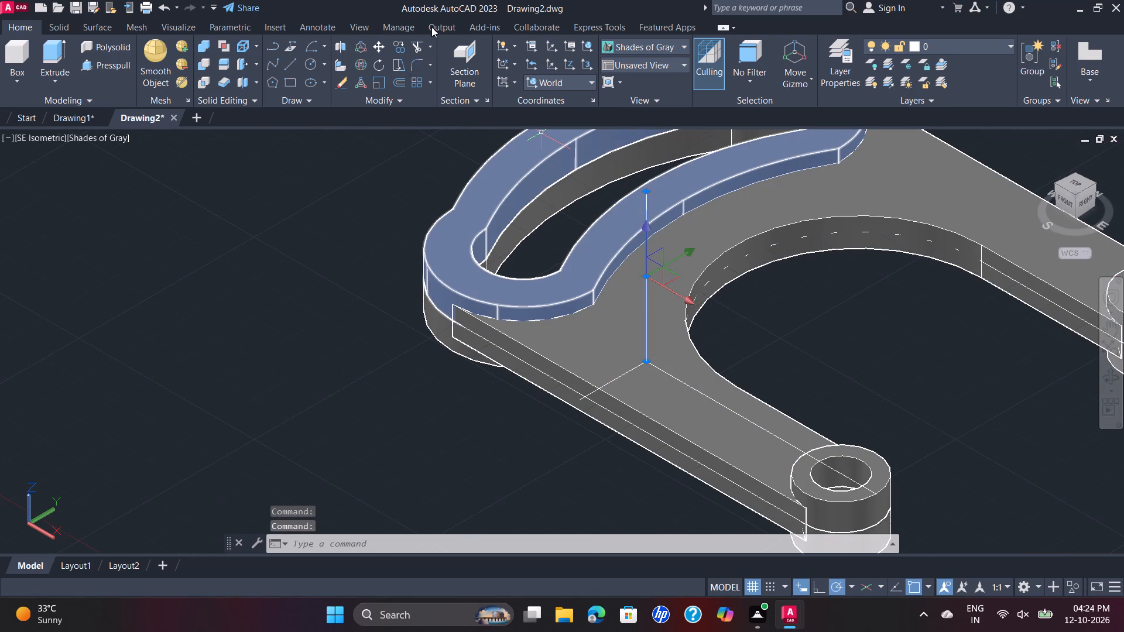
click(383, 43)
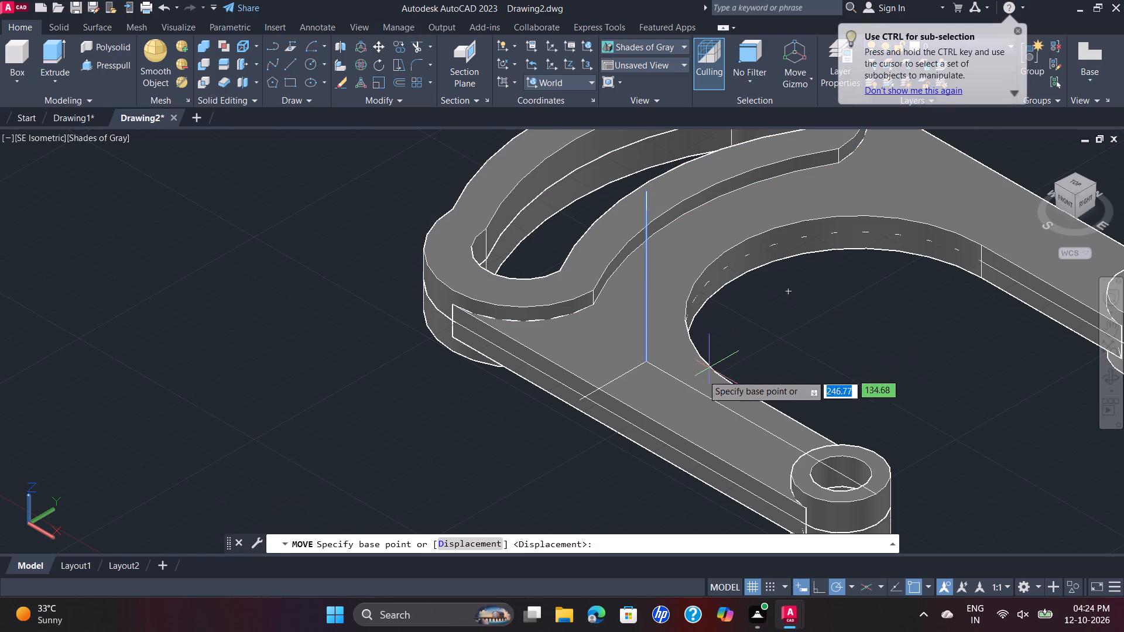
click(647, 363)
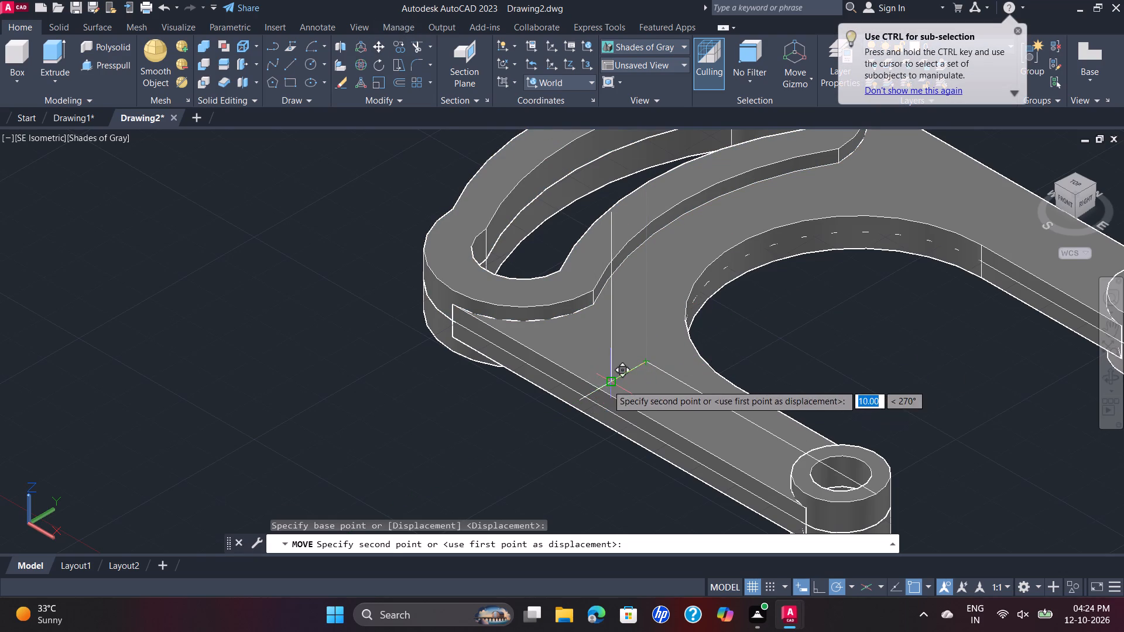
scroll(603, 387, up, 3)
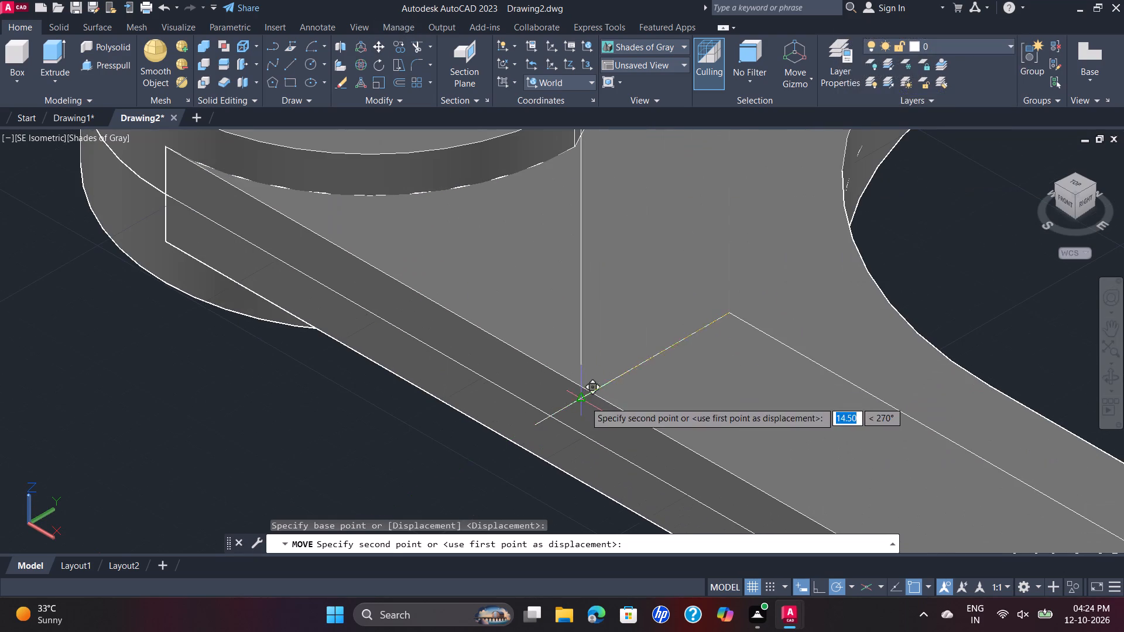
scroll(590, 391, up, 3)
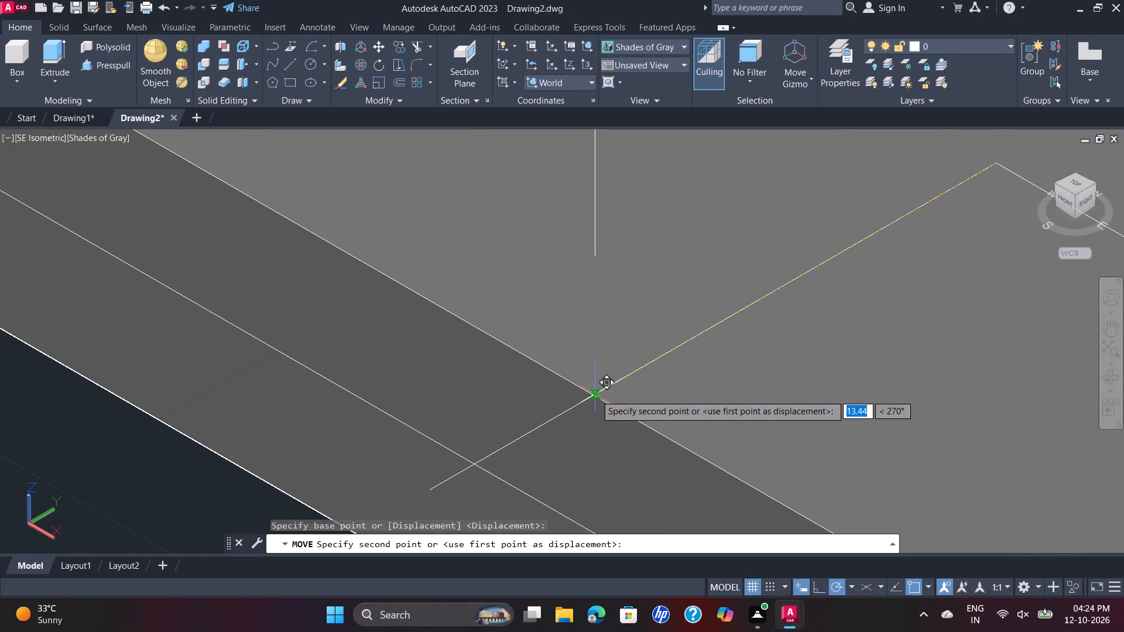
click(595, 394)
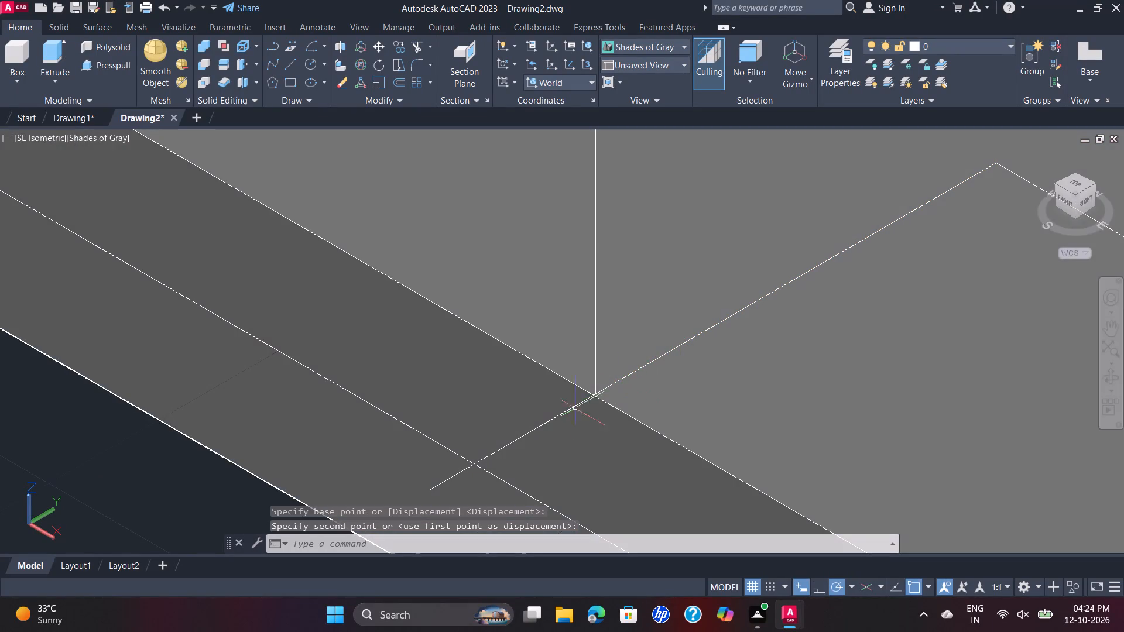
Move the vertical line again by its lower end, 0.06 at 270°, onto the crossing of the 270° line and the arm's upper edge.
scroll(588, 397, up, 5)
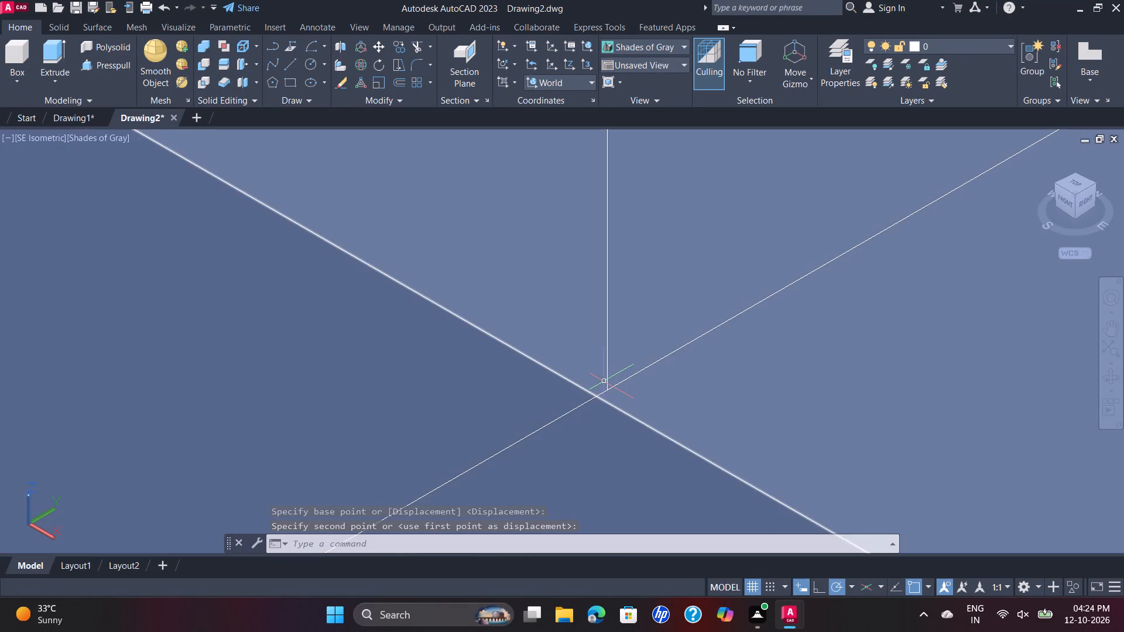
click(609, 369)
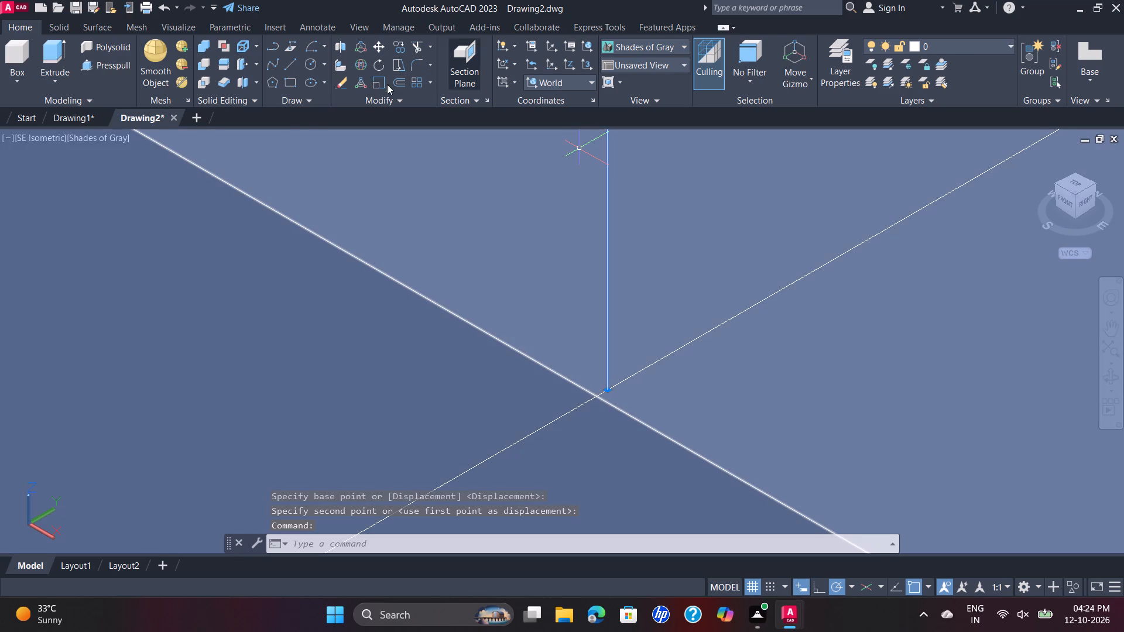
click(374, 48)
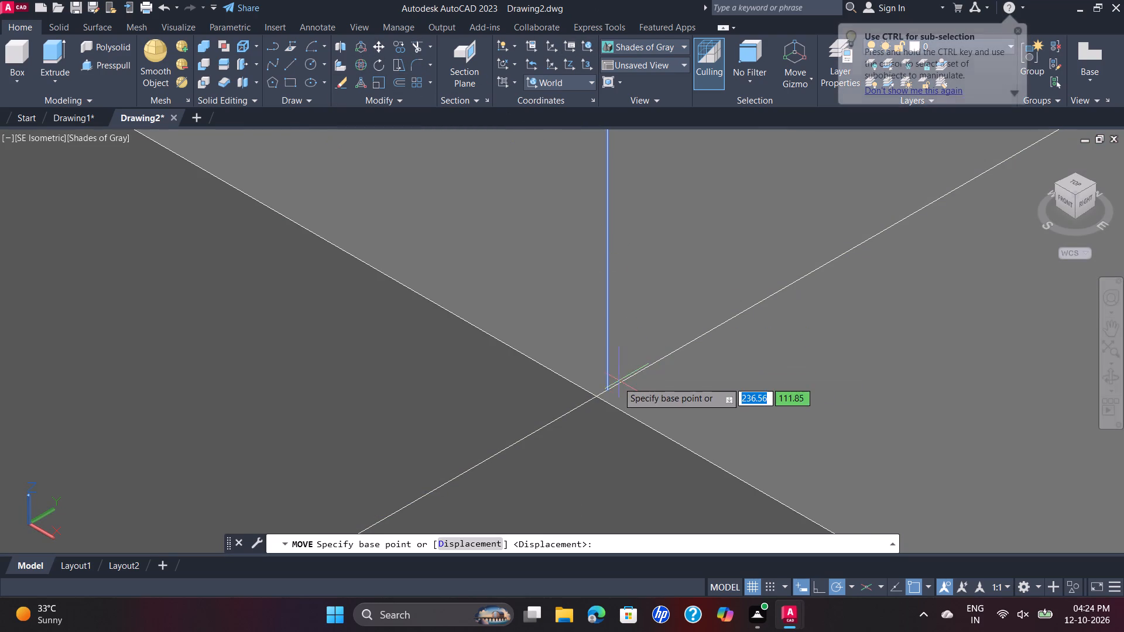
click(604, 386)
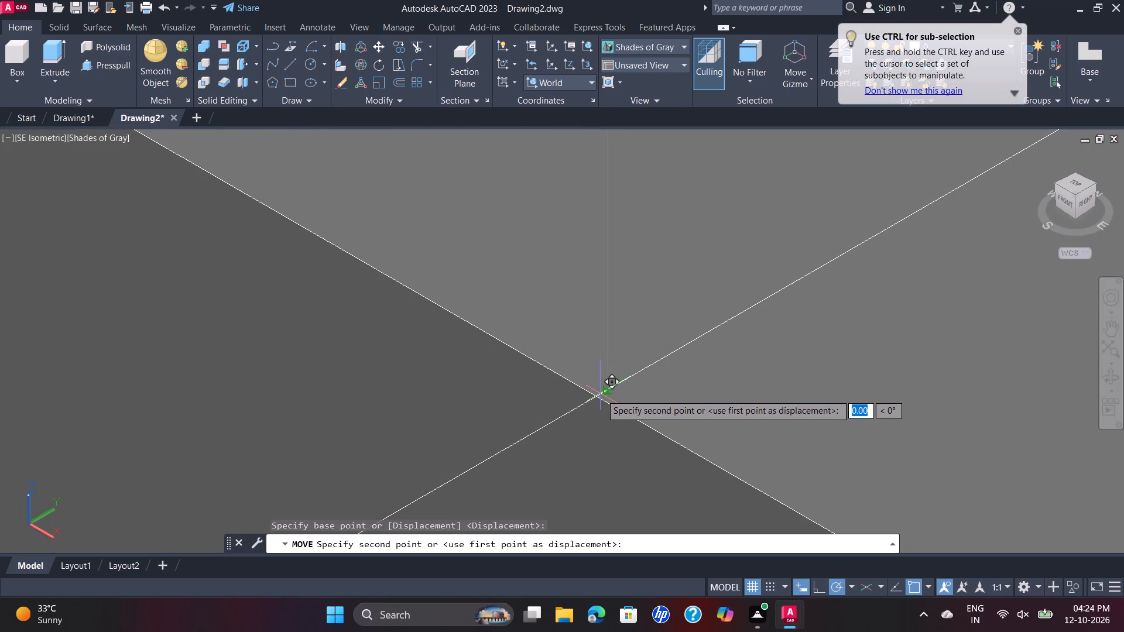
scroll(601, 394, up, 7)
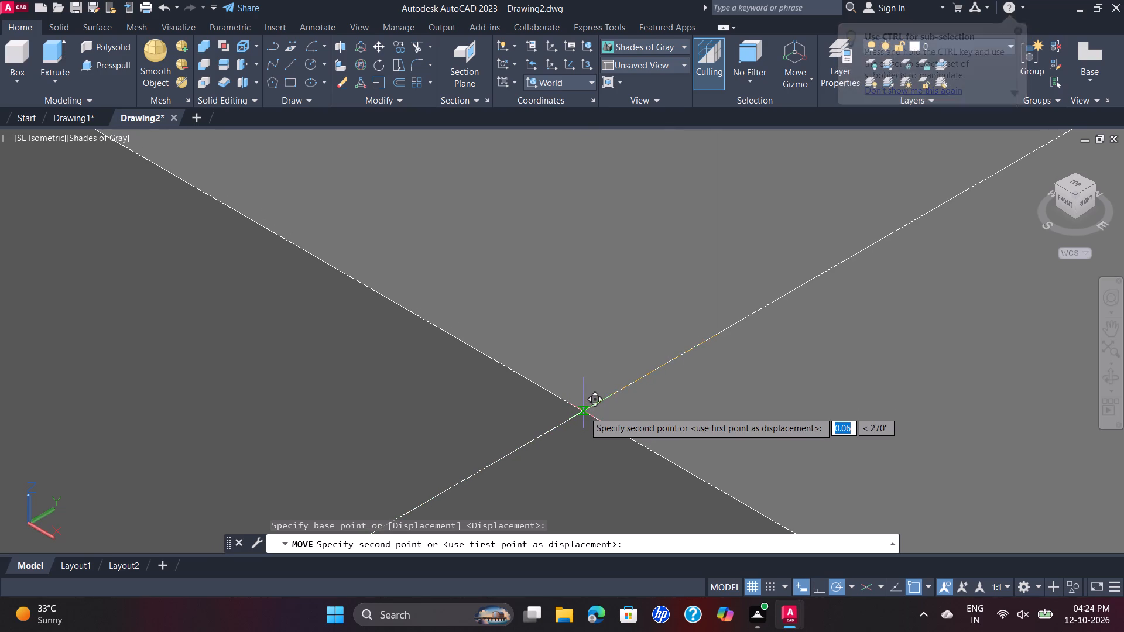
click(584, 411)
Examine closely how the vertical line's lower end meets the crossing of the 270° line and the arm's upper outer edge.
scroll(661, 365, down, 2)
scroll(617, 375, up, 3)
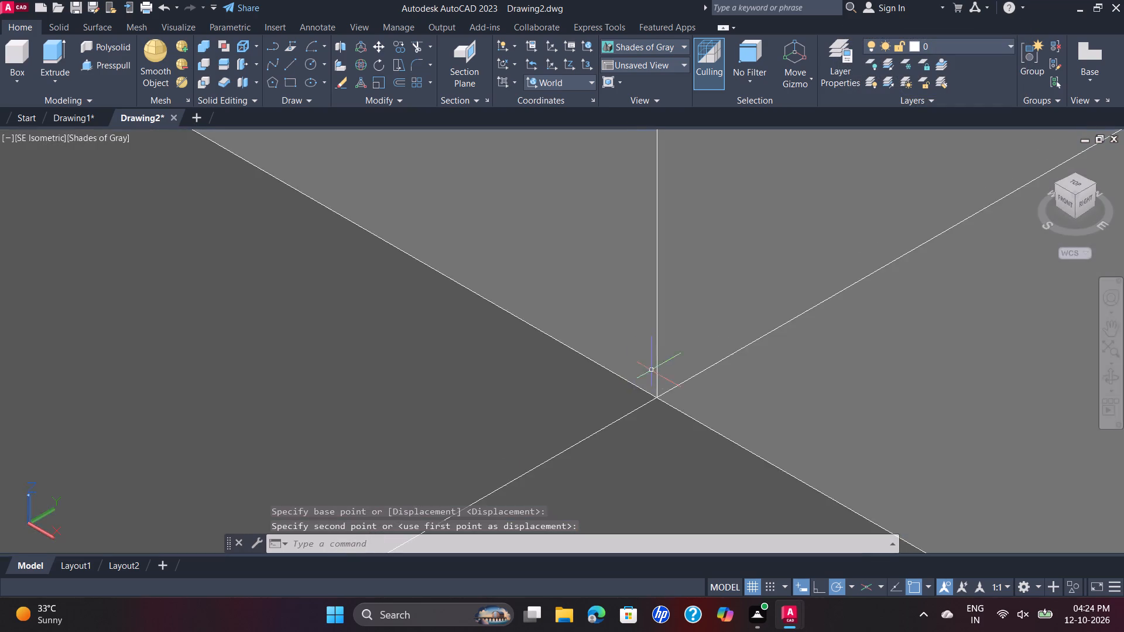
scroll(675, 383, up, 6)
scroll(605, 471, up, 3)
scroll(545, 482, up, 3)
middle_drag(520, 468, 592, 403)
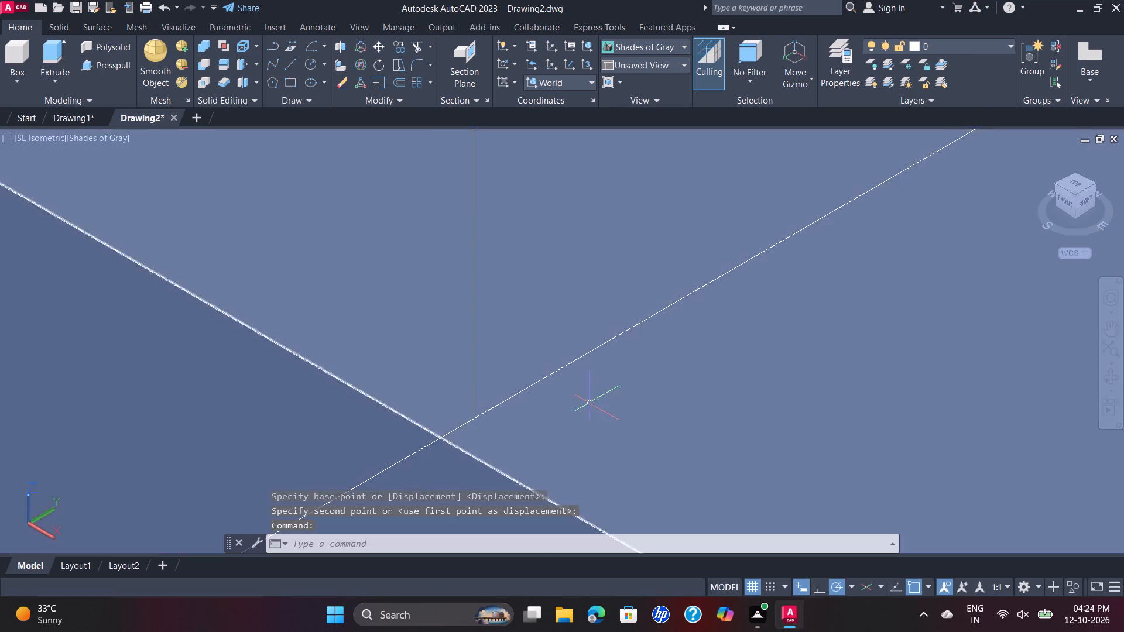
scroll(590, 403, up, 2)
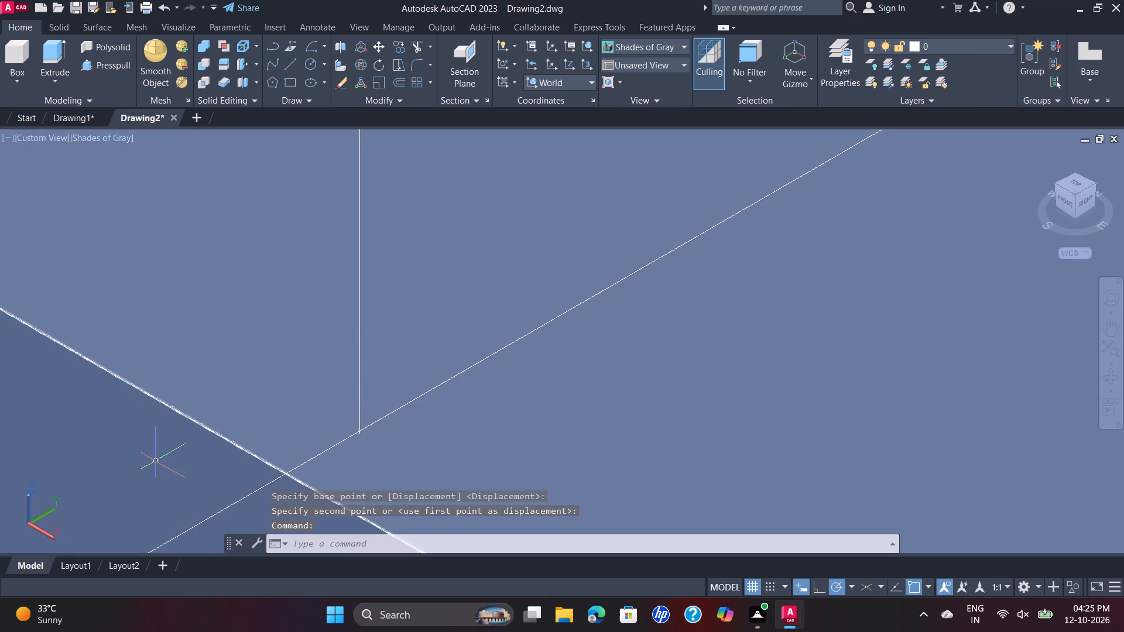
key(grave)
key(Escape)
key(Escape)
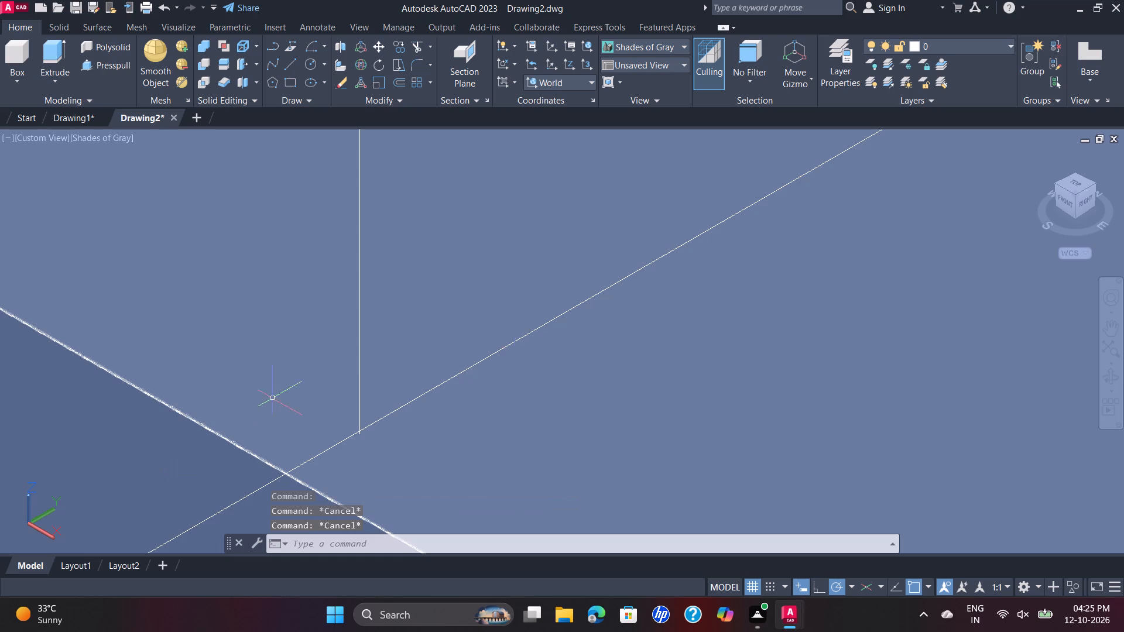
Move the vertical line by its lower end, with polar tracking off, onto the crossing of the 270° line and the near arm's upper outer edge.
scroll(226, 434, down, 3)
click(257, 414)
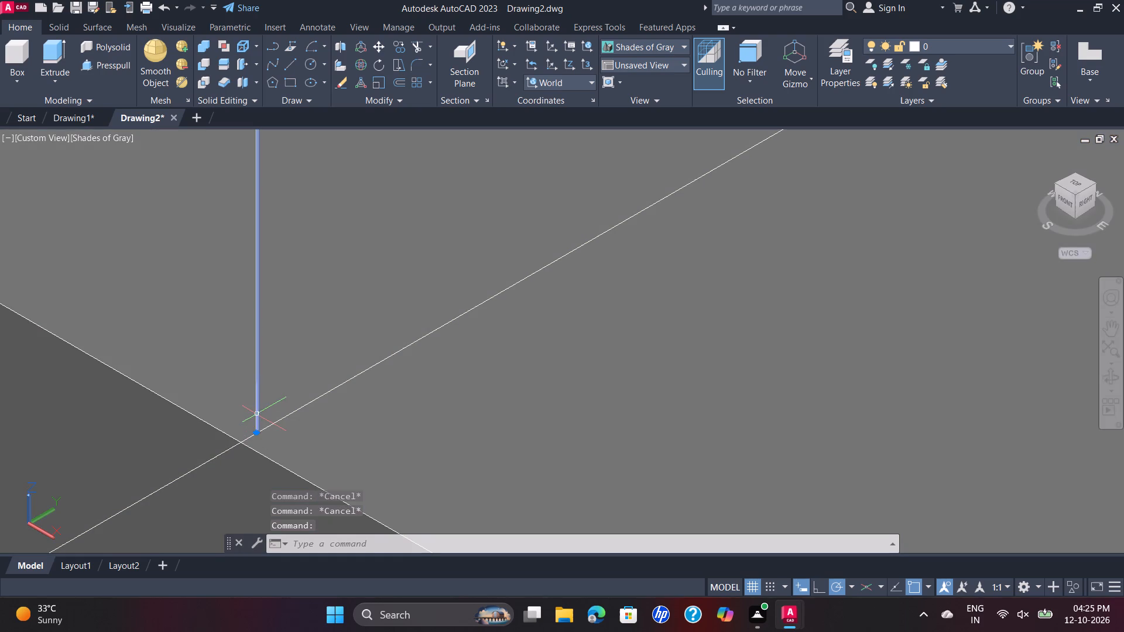
click(383, 46)
scroll(140, 444, down, 1)
scroll(140, 444, up, 2)
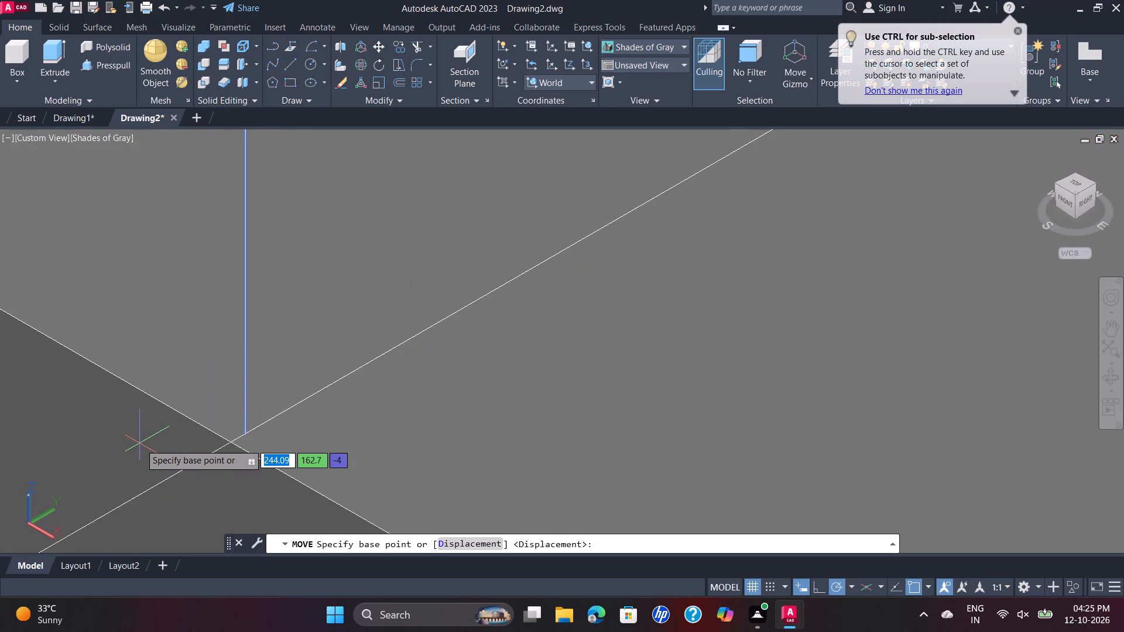
scroll(140, 444, up, 4)
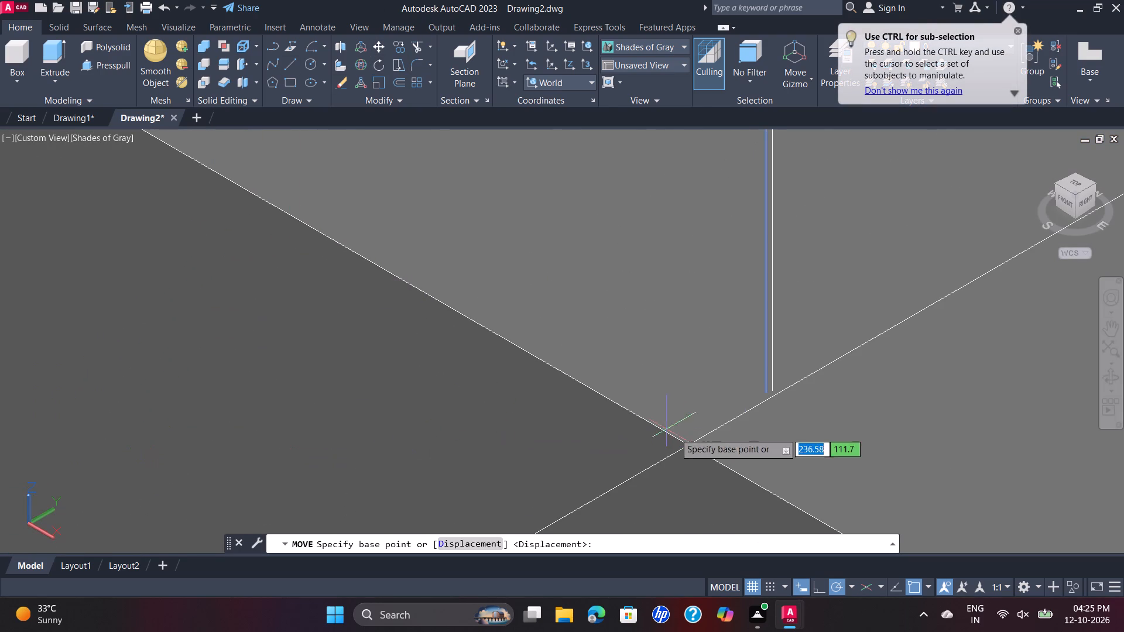
click(765, 393)
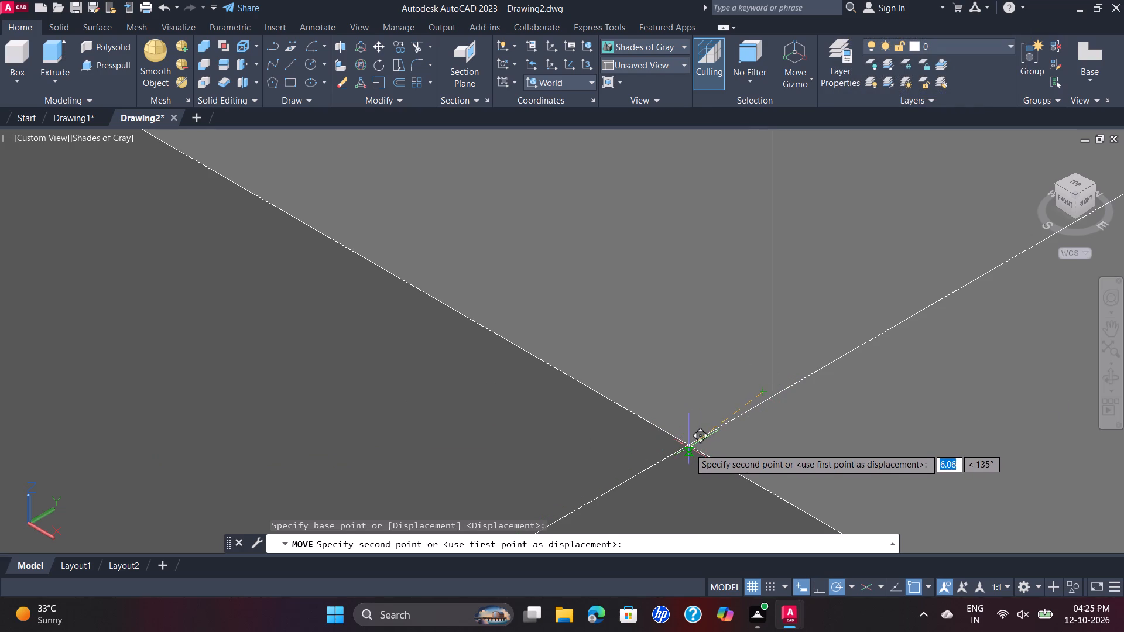
scroll(686, 442, up, 2)
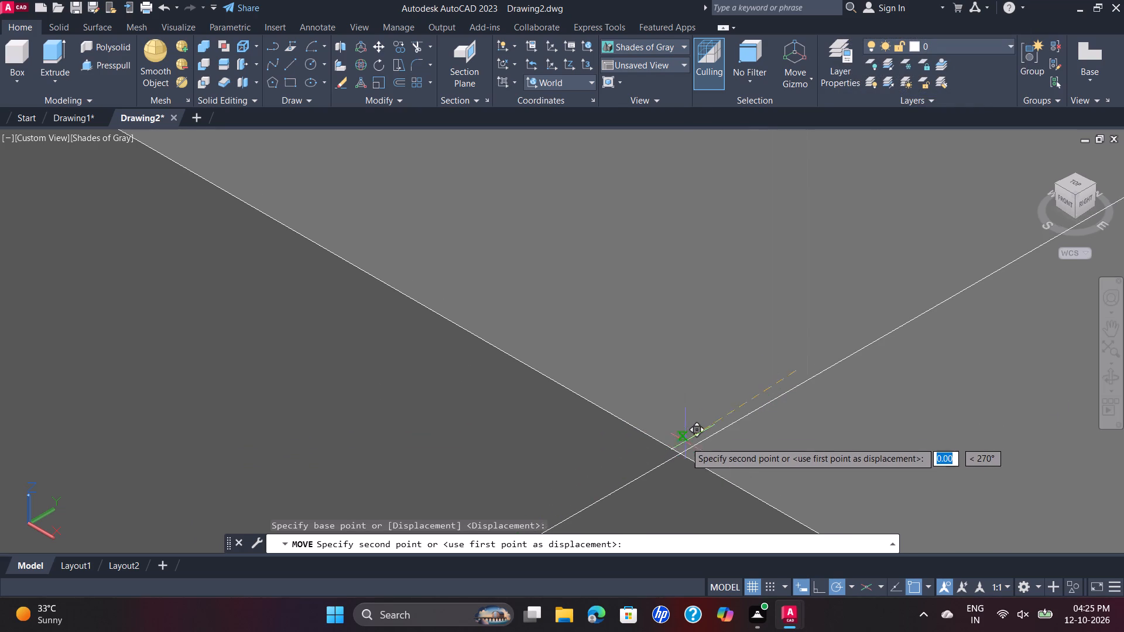
scroll(686, 442, up, 1)
scroll(701, 439, down, 2)
scroll(701, 439, up, 4)
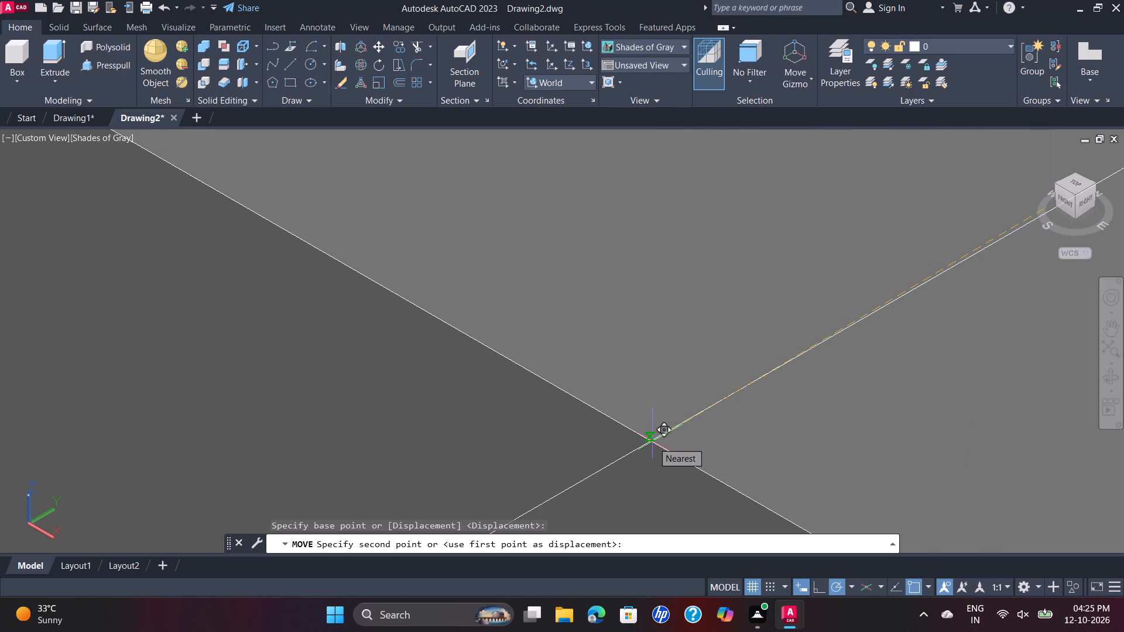
key(F9)
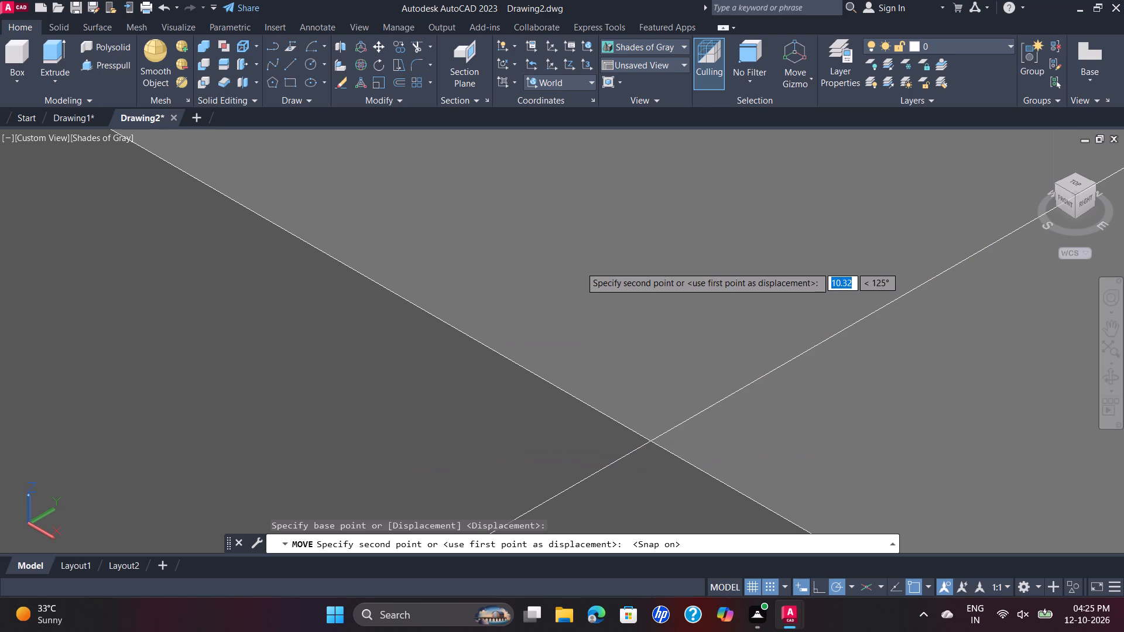
scroll(580, 266, down, 2)
scroll(580, 266, up, 6)
scroll(580, 266, down, 4)
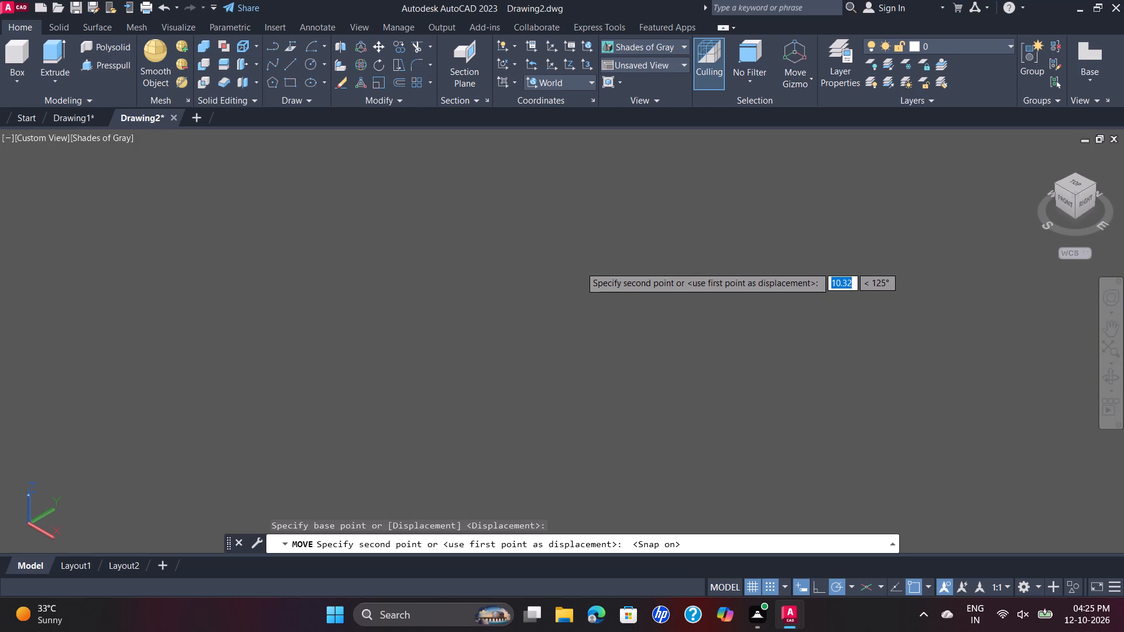
scroll(580, 266, down, 20)
scroll(580, 266, down, 10)
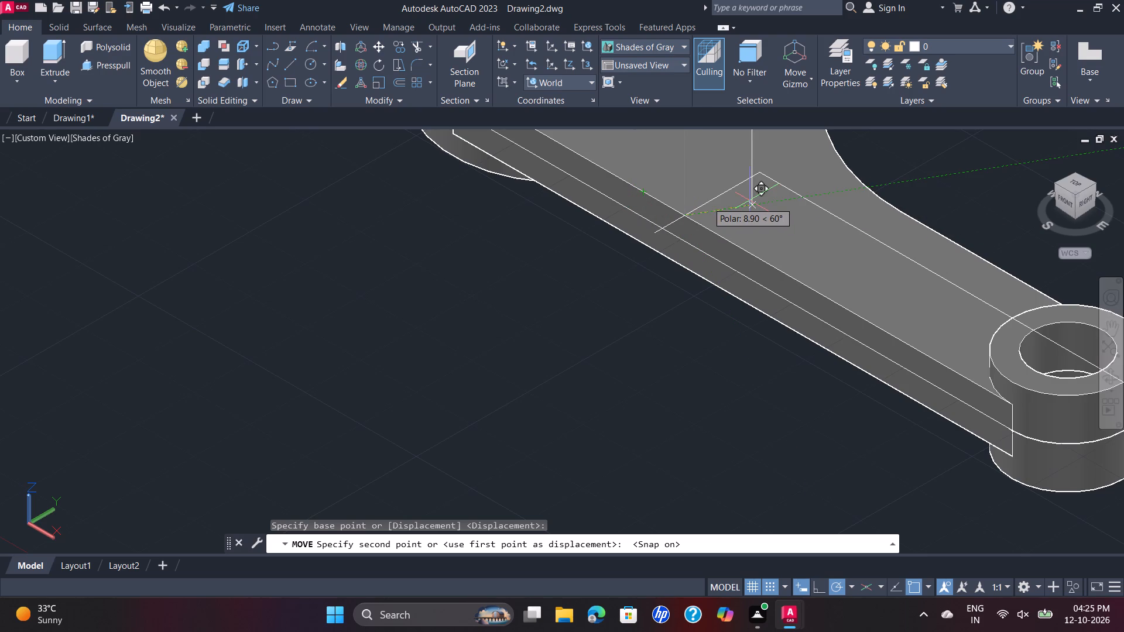
key(F10)
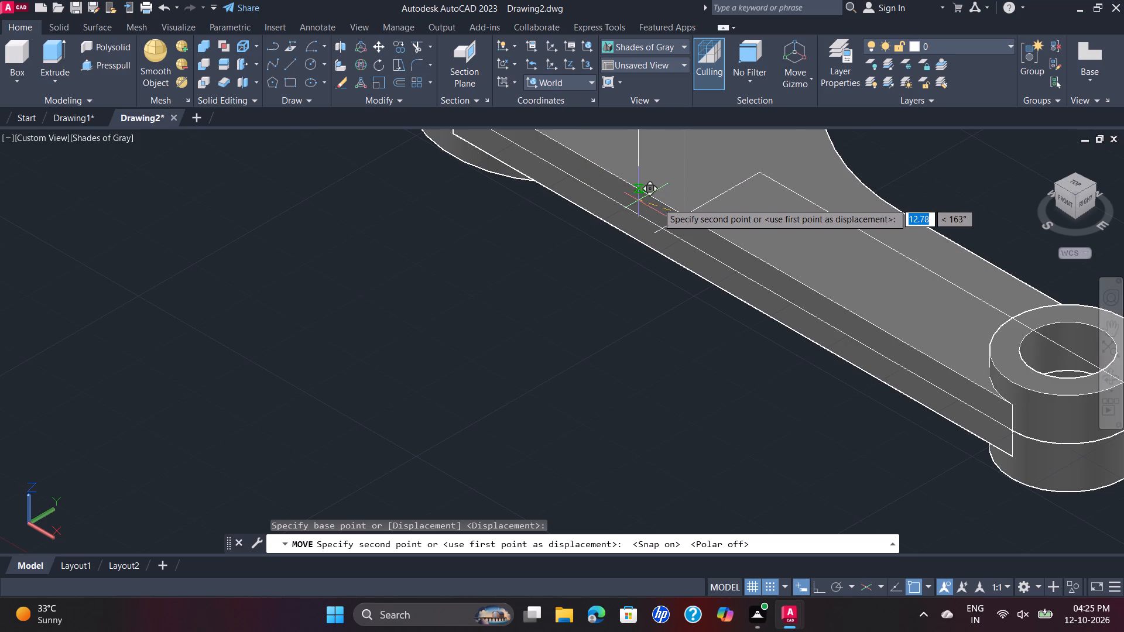
scroll(675, 209, up, 2)
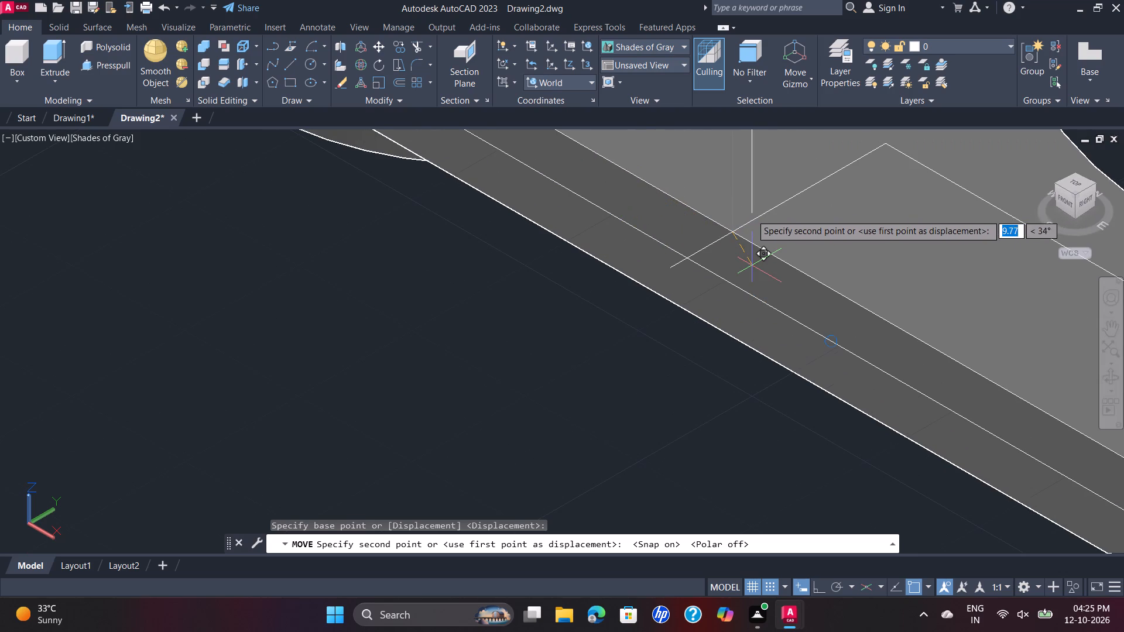
scroll(746, 208, up, 3)
scroll(739, 175, down, 3)
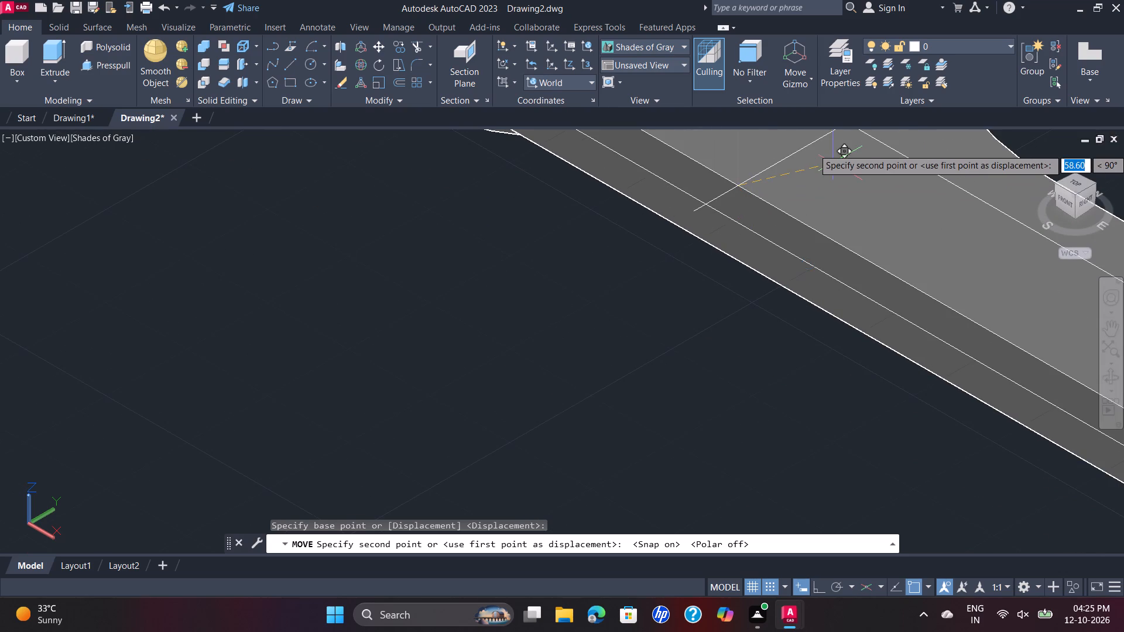
scroll(856, 149, up, 4)
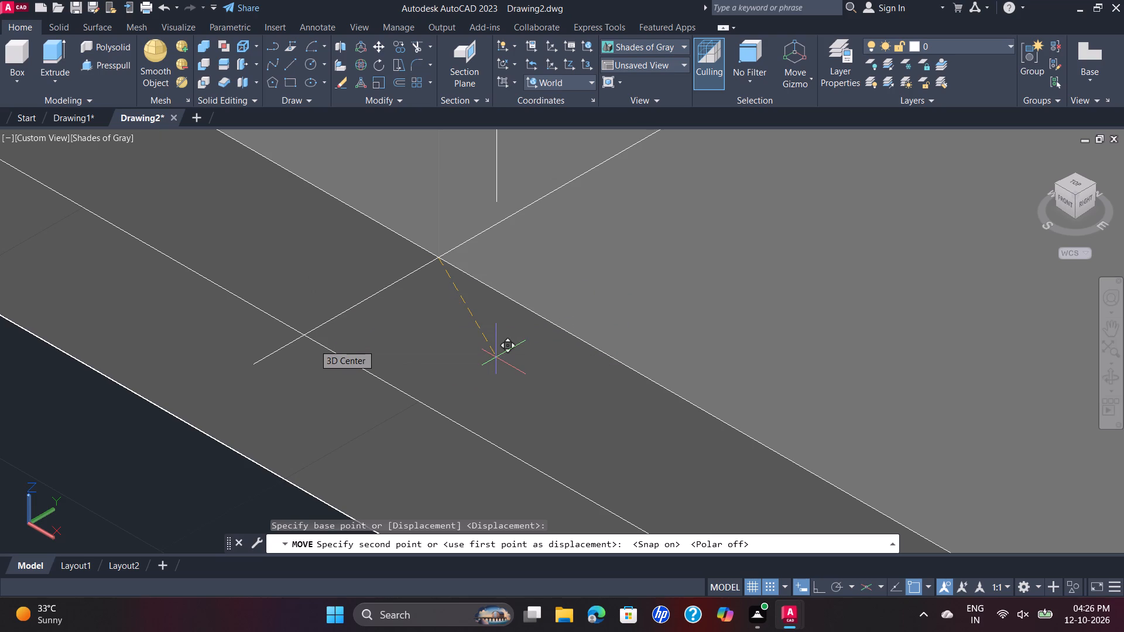
key(F9)
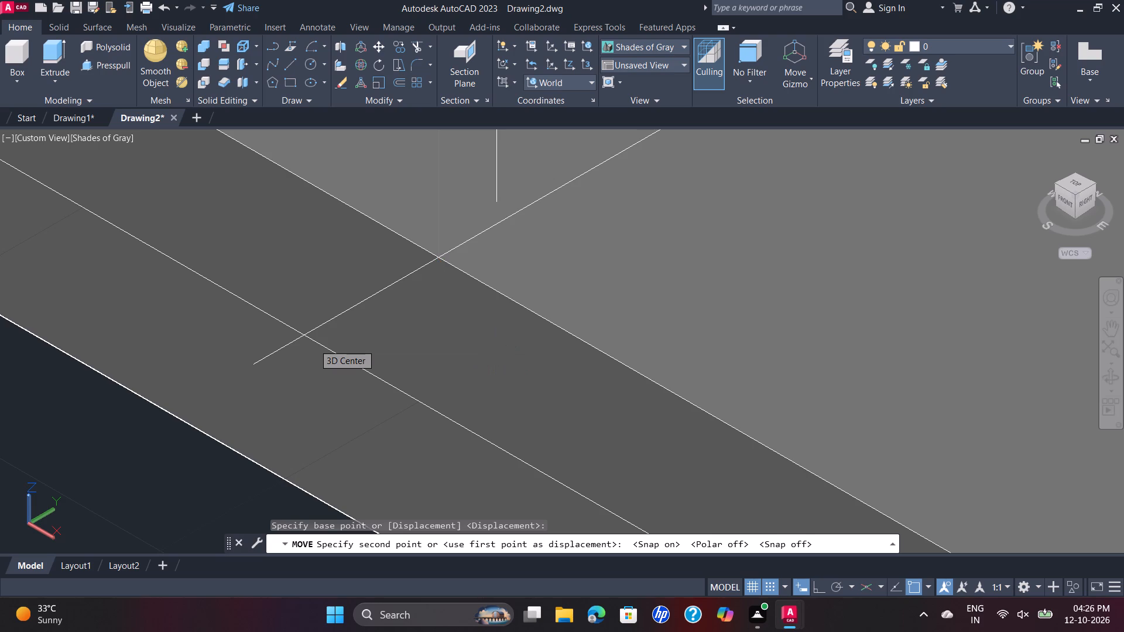
click(438, 257)
Examine the moved vertical line's lower end at the edge crossing and its position on the whole bracket.
scroll(451, 253, up, 2)
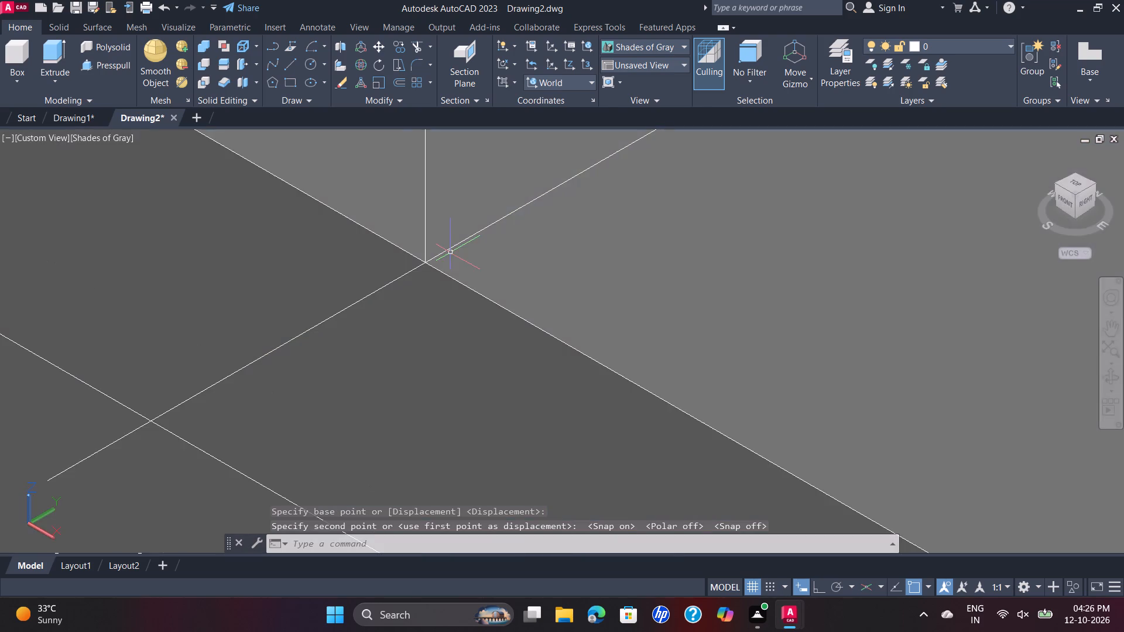
scroll(443, 253, up, 3)
scroll(353, 277, up, 2)
scroll(471, 276, down, 9)
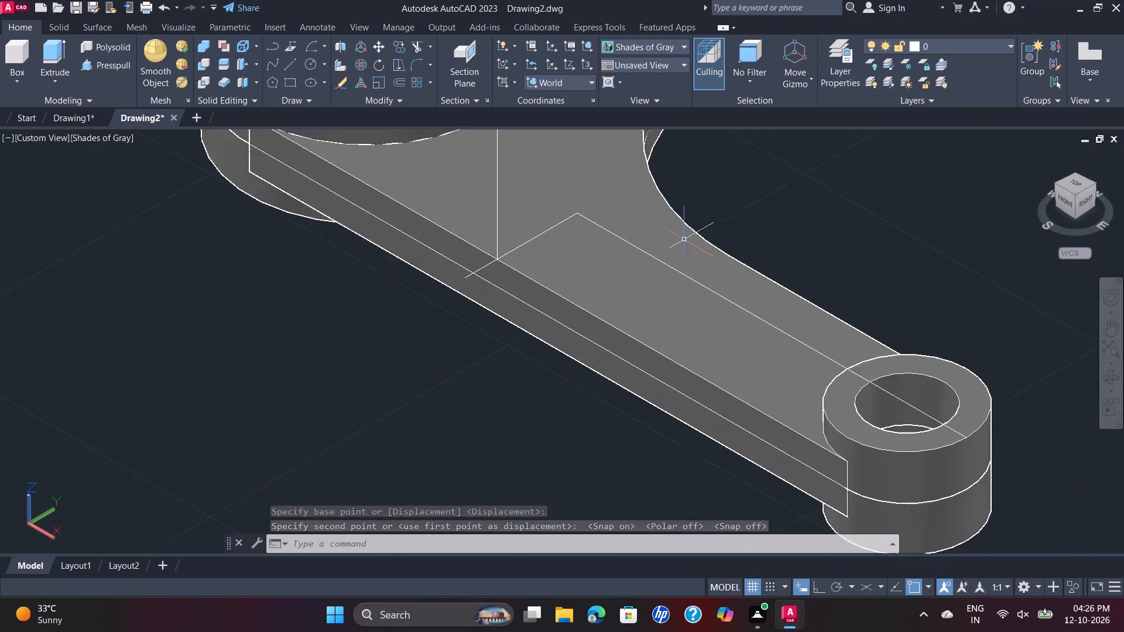
scroll(731, 231, down, 3)
scroll(929, 163, up, 3)
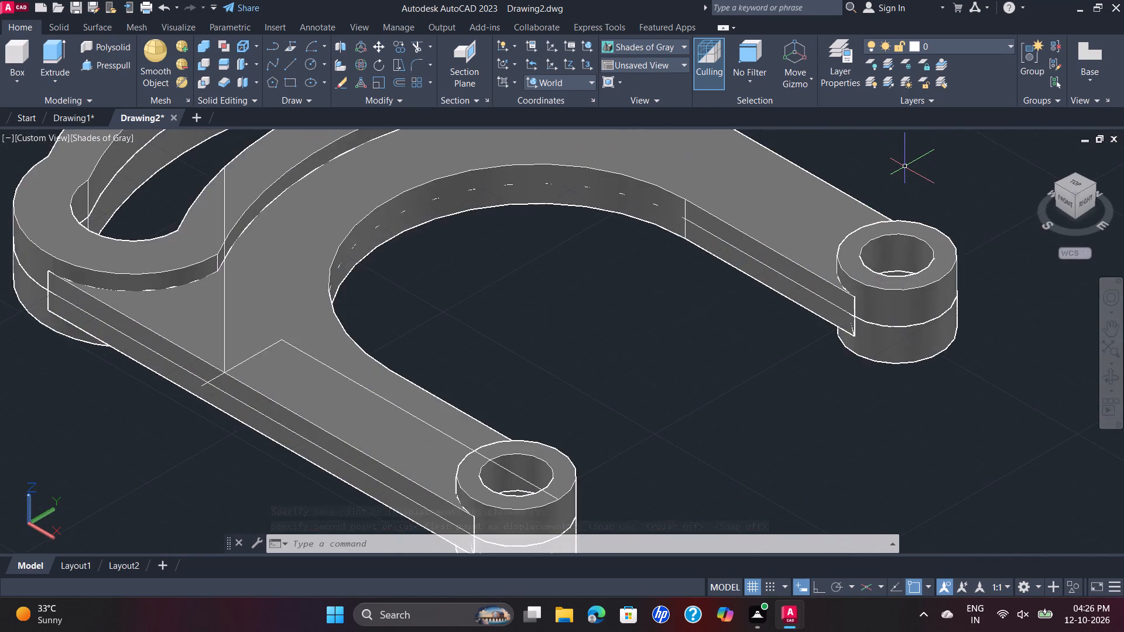
scroll(904, 167, up, 1)
scroll(903, 167, down, 3)
middle_drag(901, 167, 763, 338)
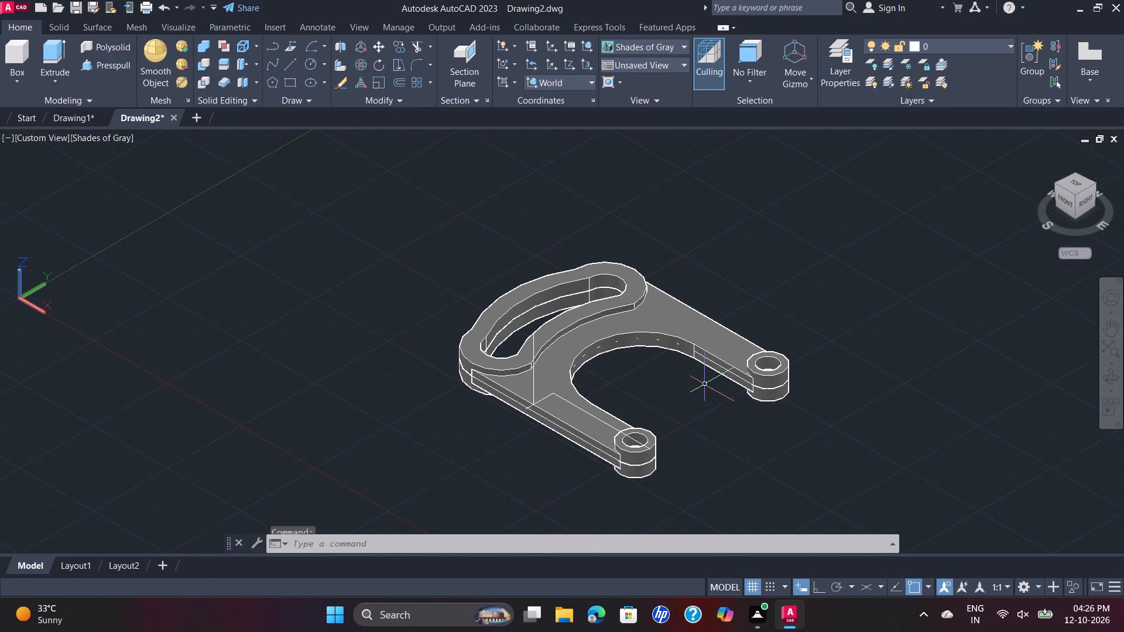
Delete the short 270° line that crosses the near arm's upper outer edge at the vertical line's foot.
scroll(479, 446, up, 1)
scroll(660, 352, up, 3)
scroll(662, 349, down, 1)
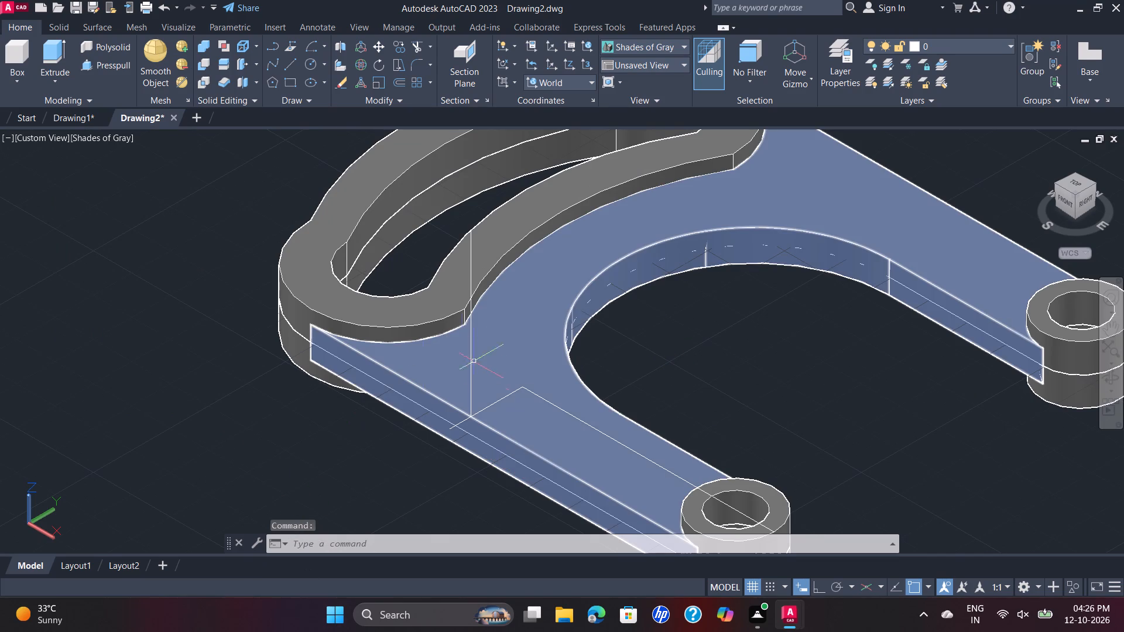
click(455, 425)
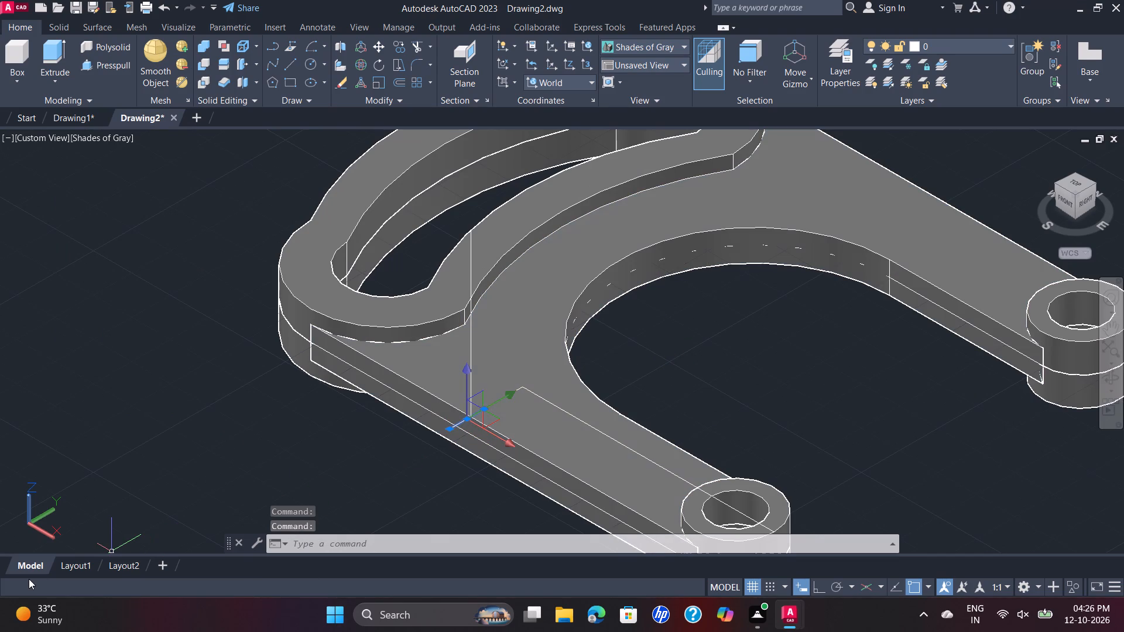
key(Delete)
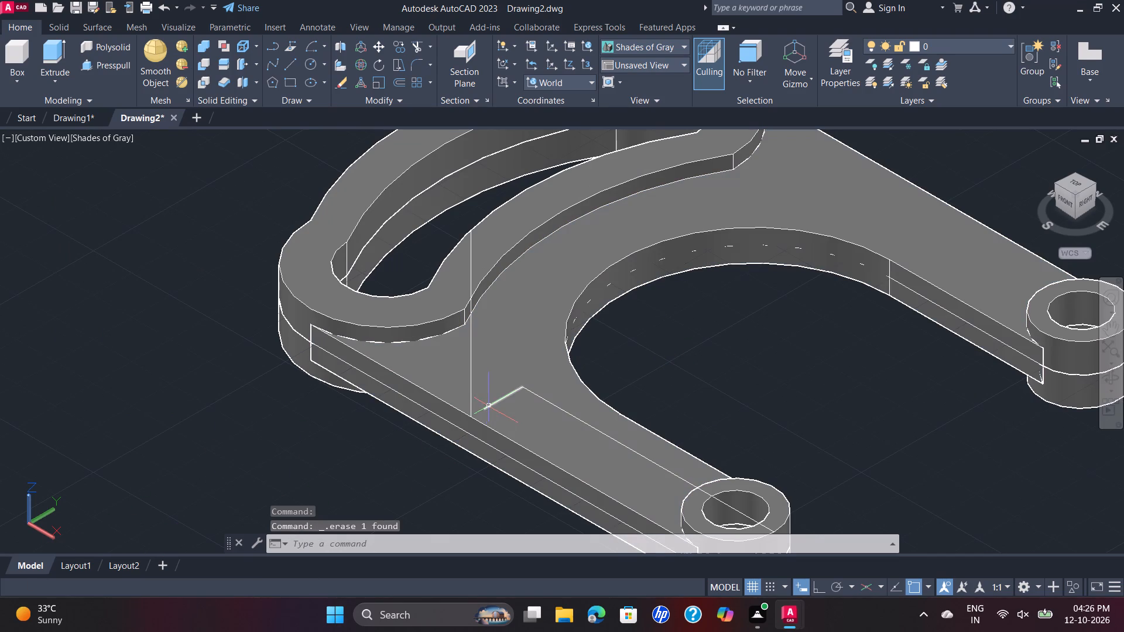
Select the remaining short line and the long line running to the boss hole on the near arm's top face.
click(489, 406)
click(567, 411)
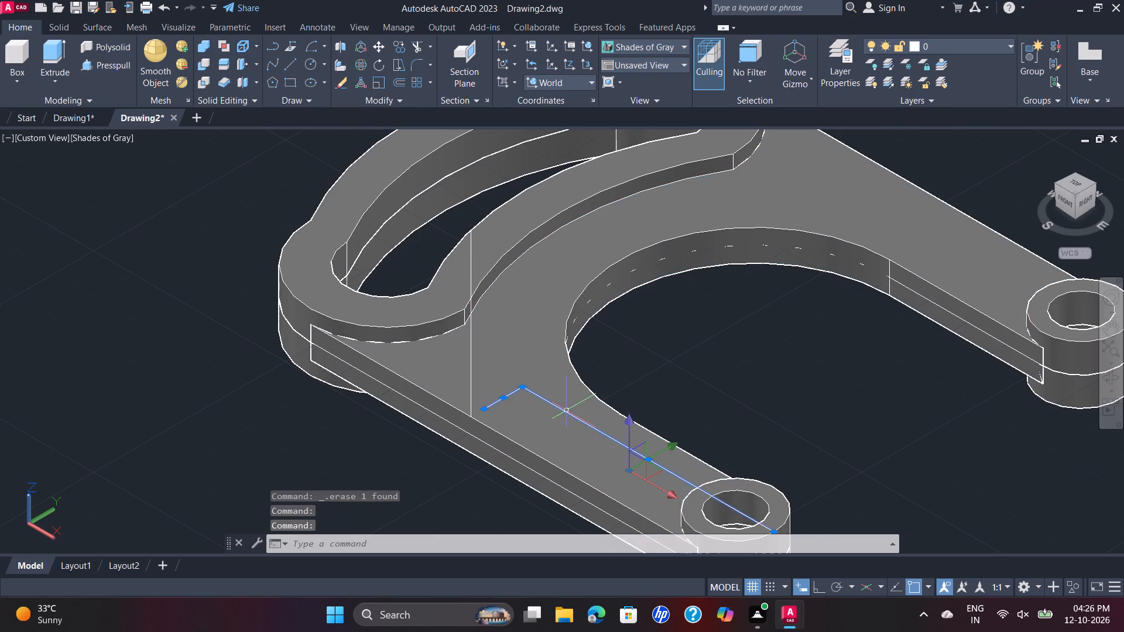
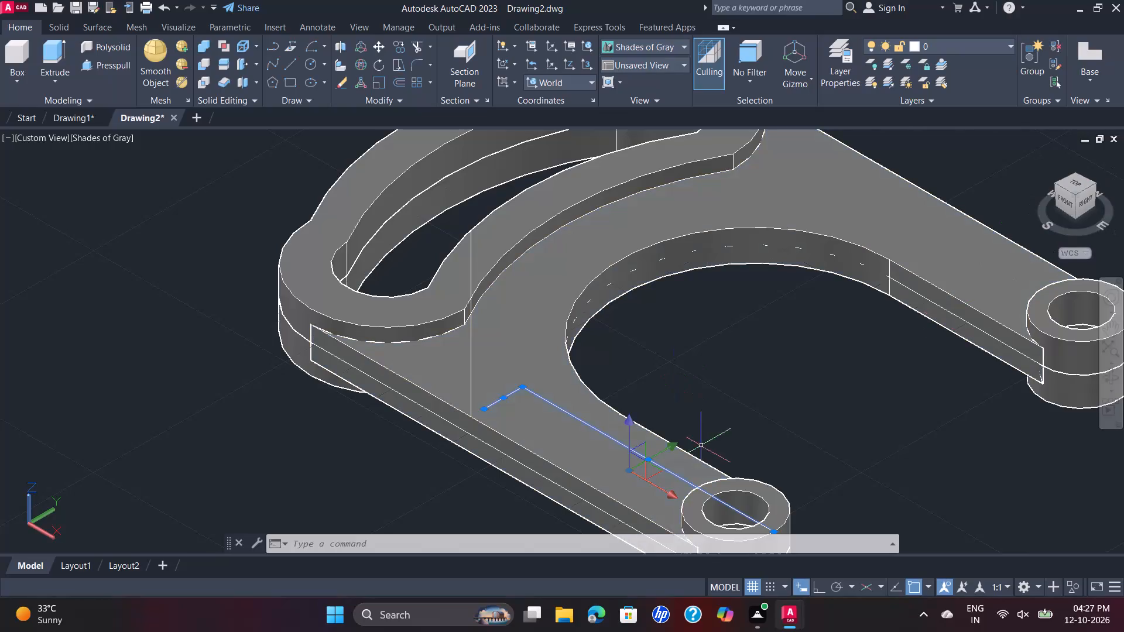
Delete the selected short line and the long line running to the boss hole on the near arm's top face.
key(Delete)
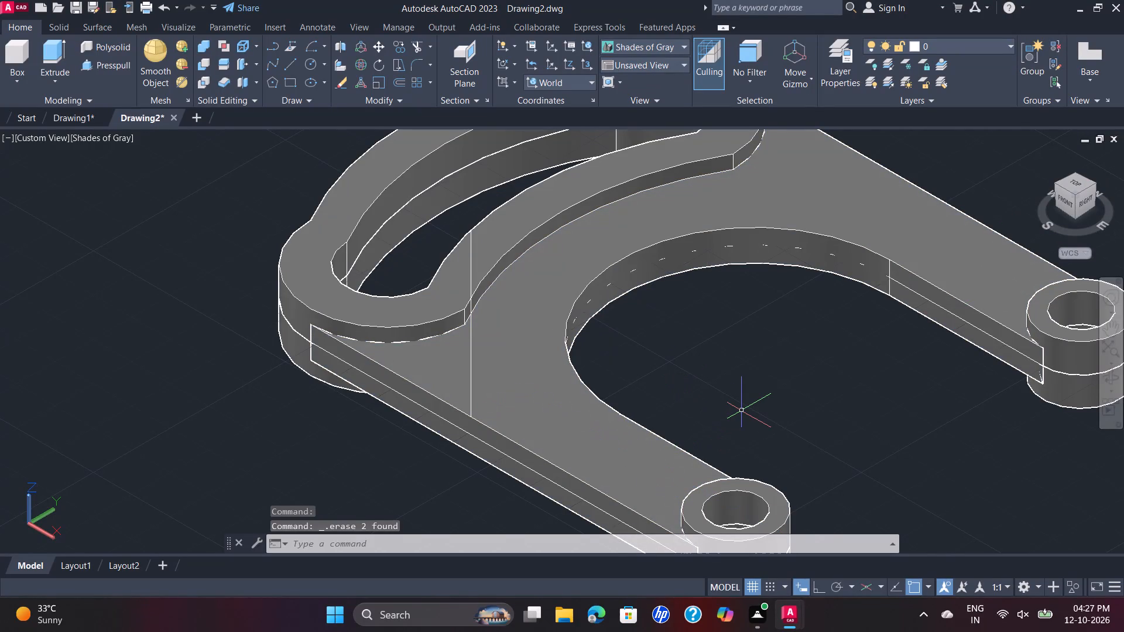
Change the visual style of the bracket from Shades of Gray to 2D Wireframe.
scroll(482, 232, up, 2)
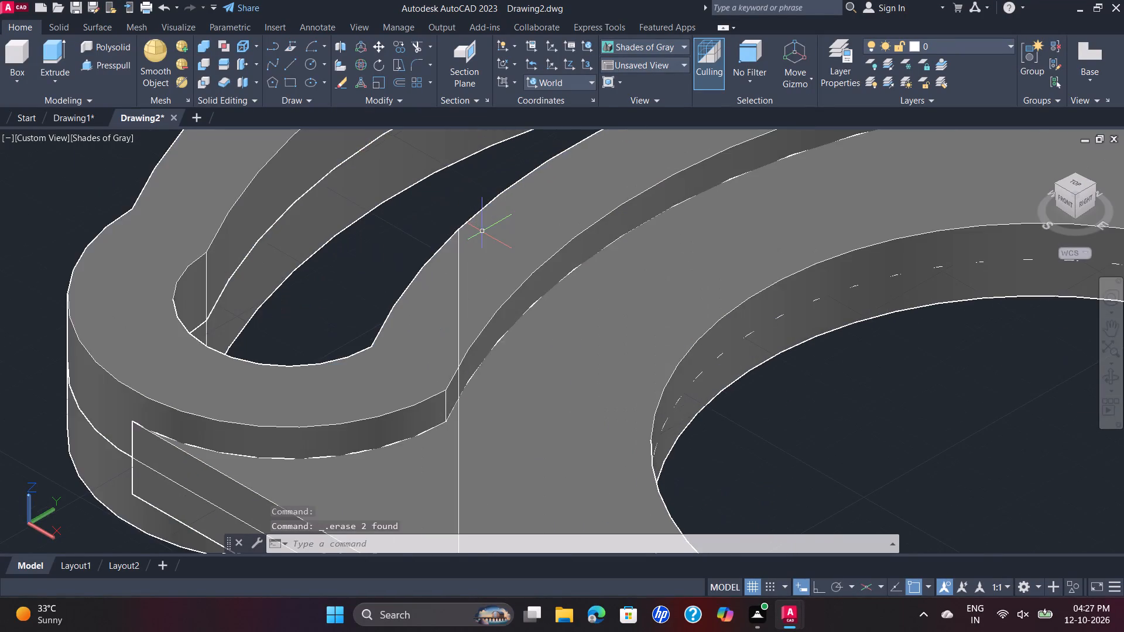
scroll(443, 220, up, 2)
scroll(441, 220, down, 2)
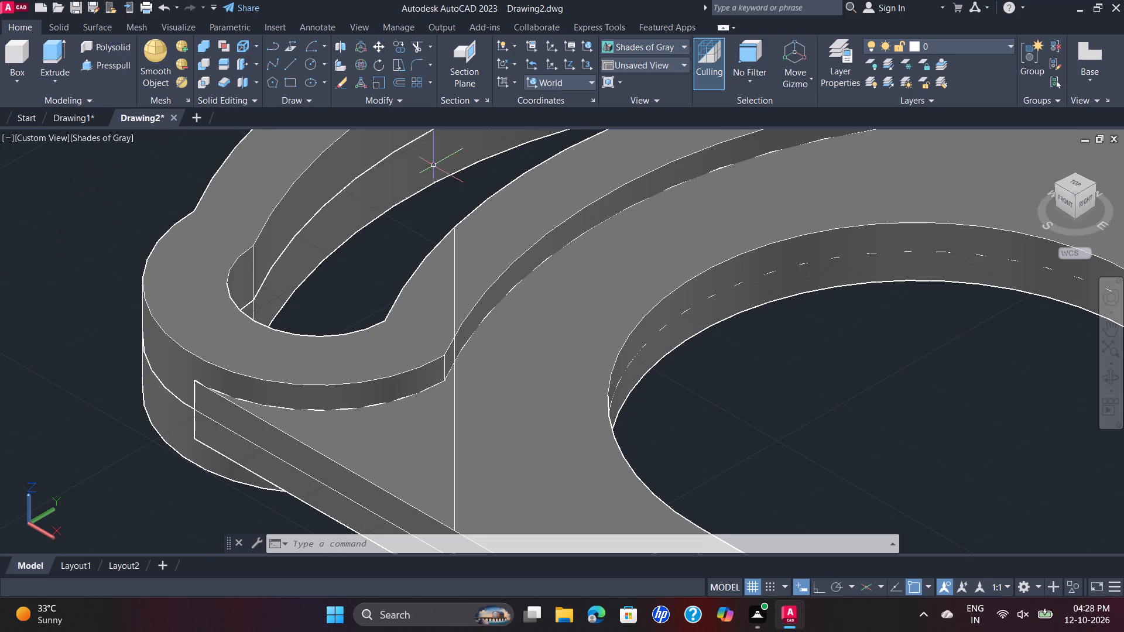
click(680, 50)
click(640, 74)
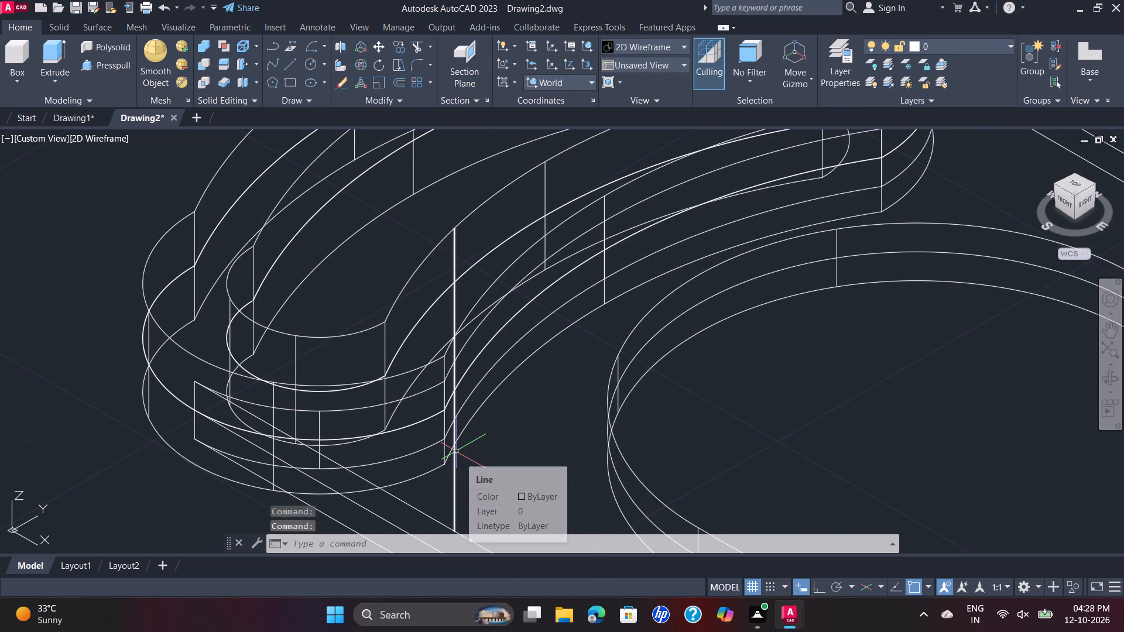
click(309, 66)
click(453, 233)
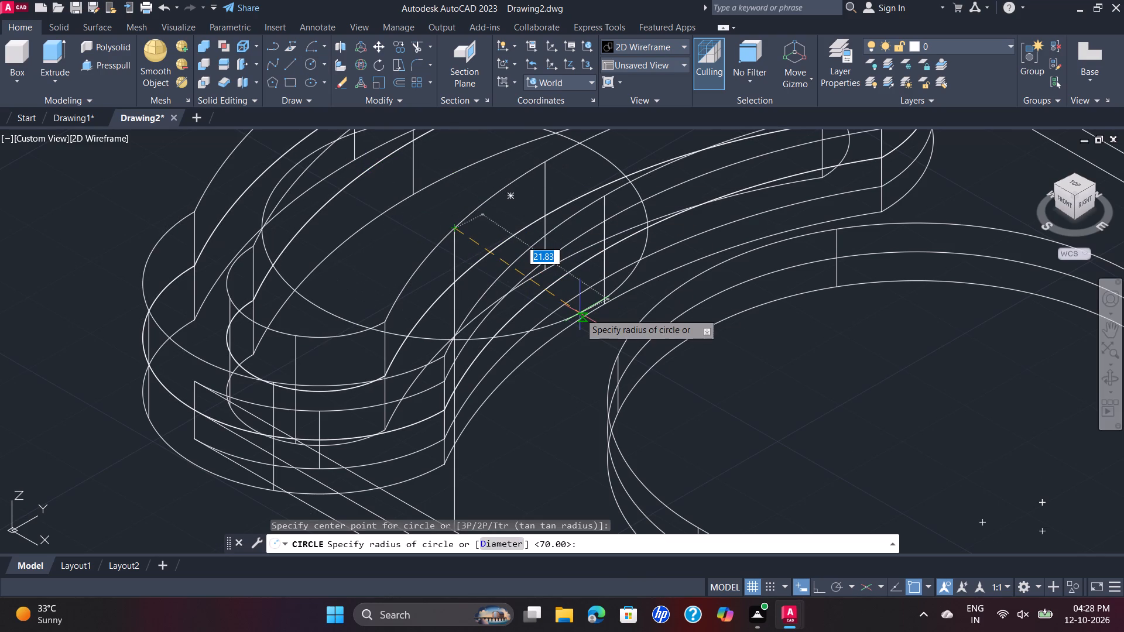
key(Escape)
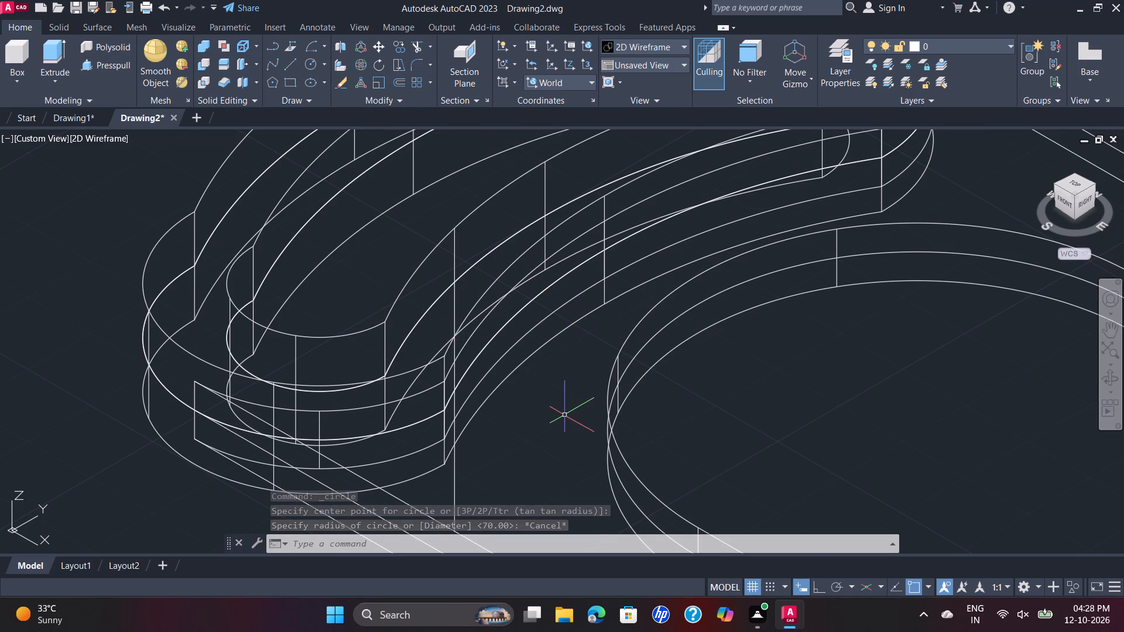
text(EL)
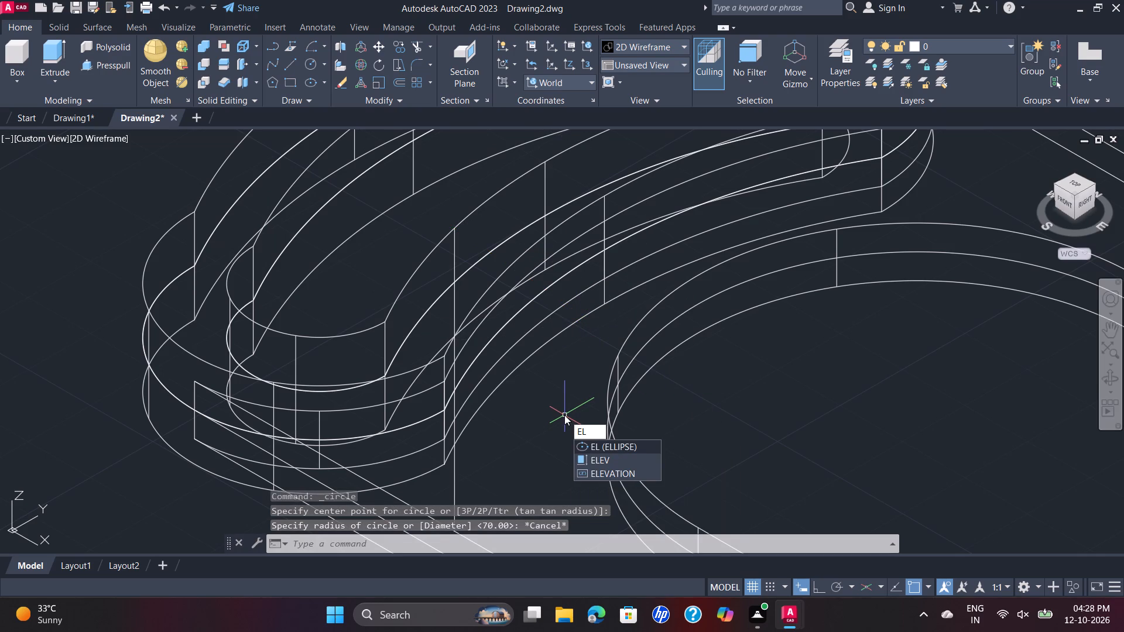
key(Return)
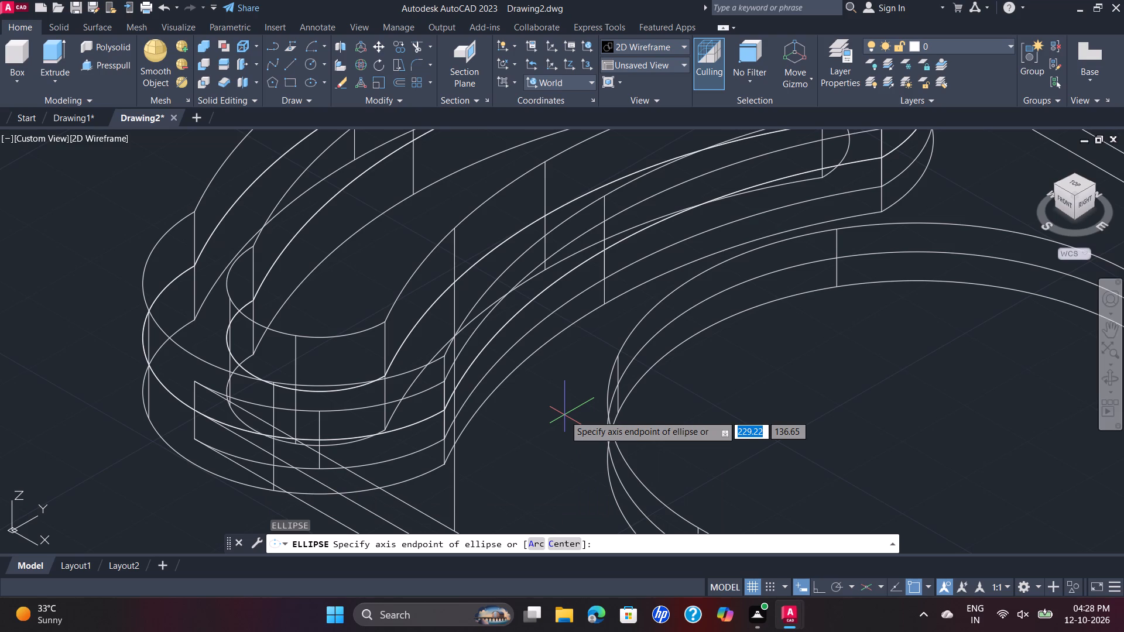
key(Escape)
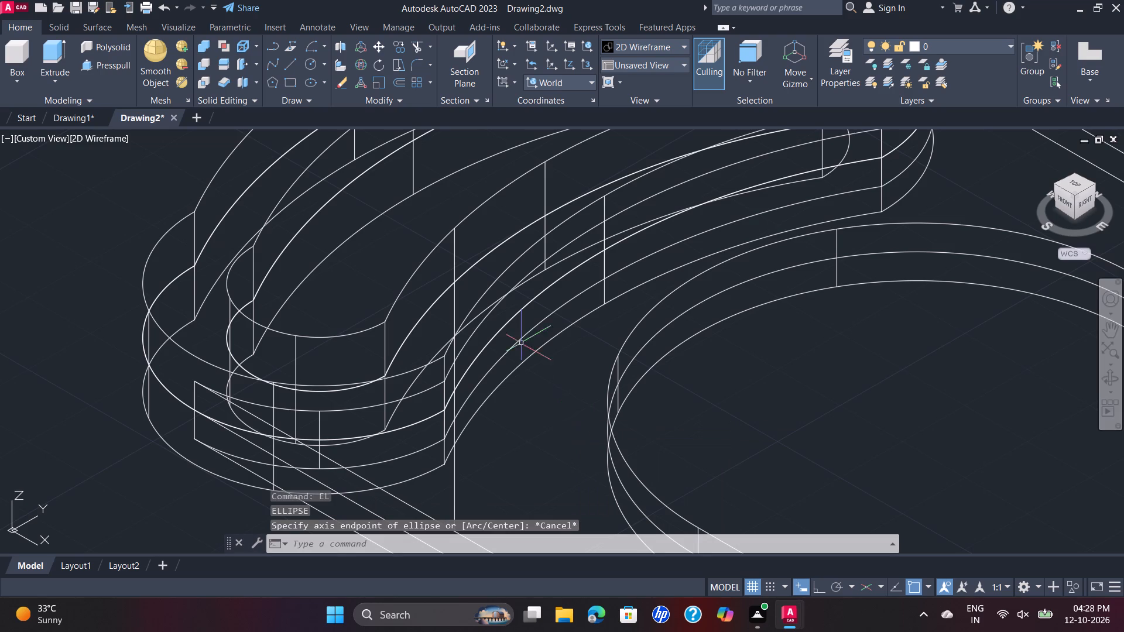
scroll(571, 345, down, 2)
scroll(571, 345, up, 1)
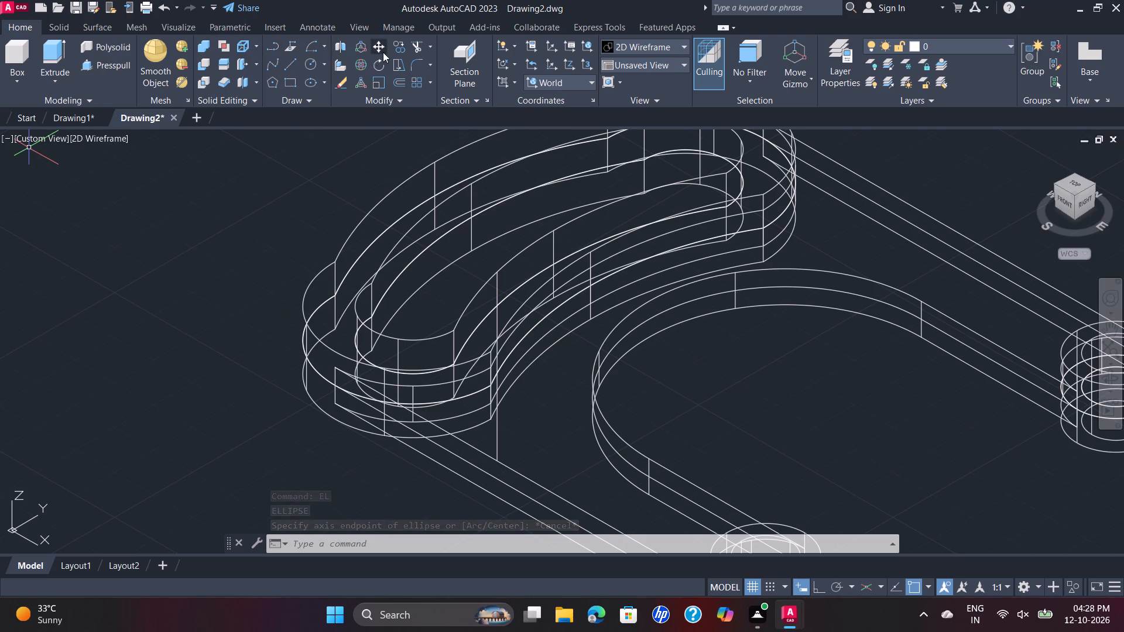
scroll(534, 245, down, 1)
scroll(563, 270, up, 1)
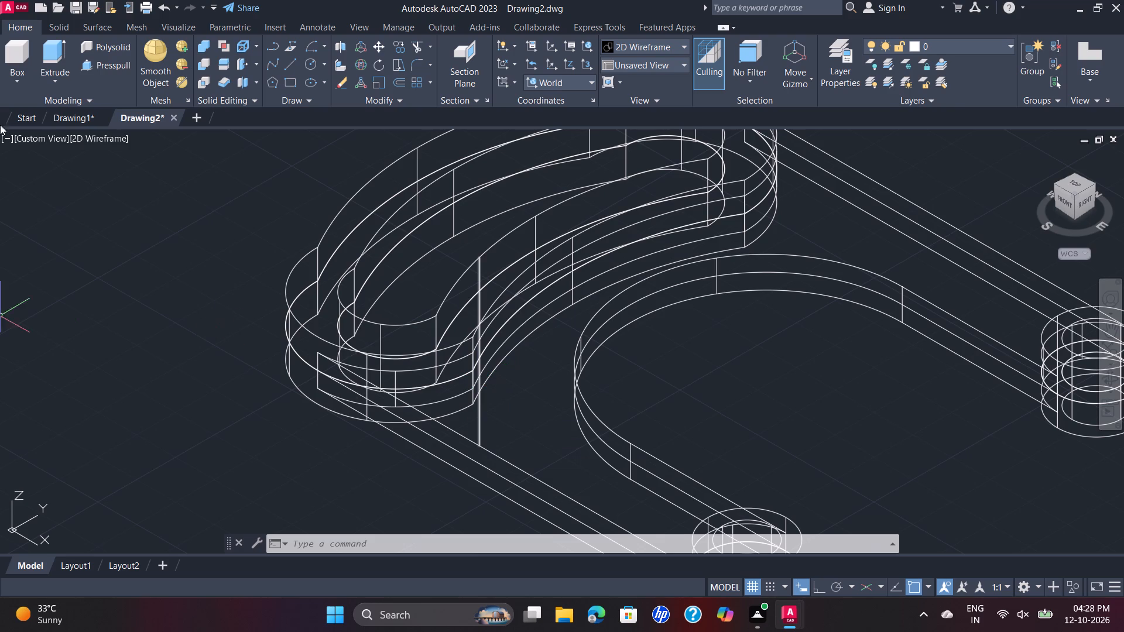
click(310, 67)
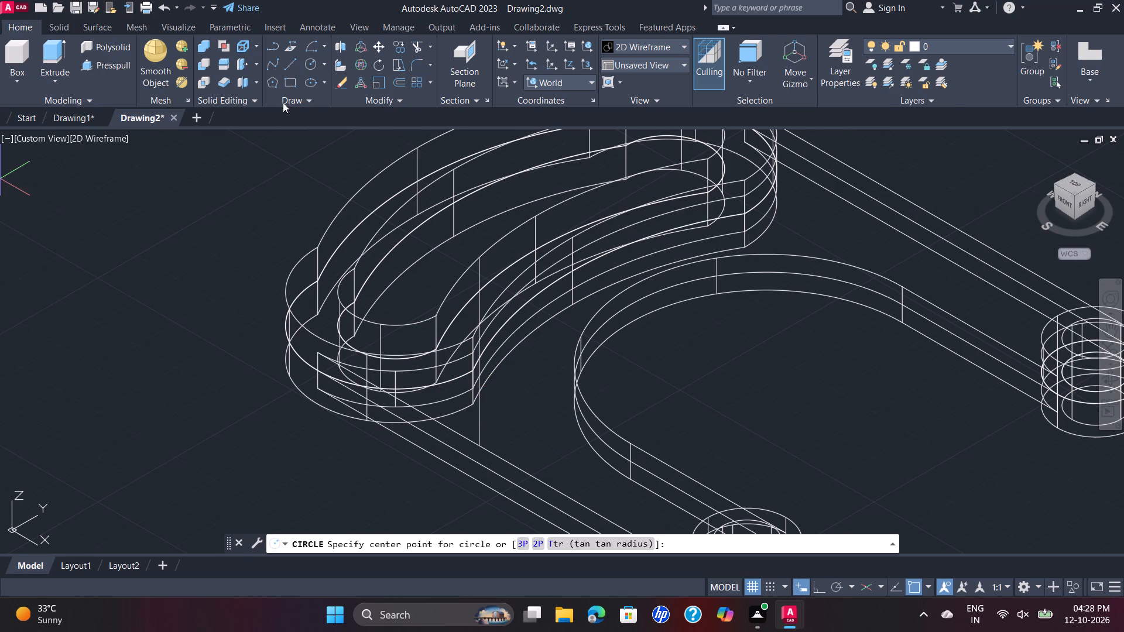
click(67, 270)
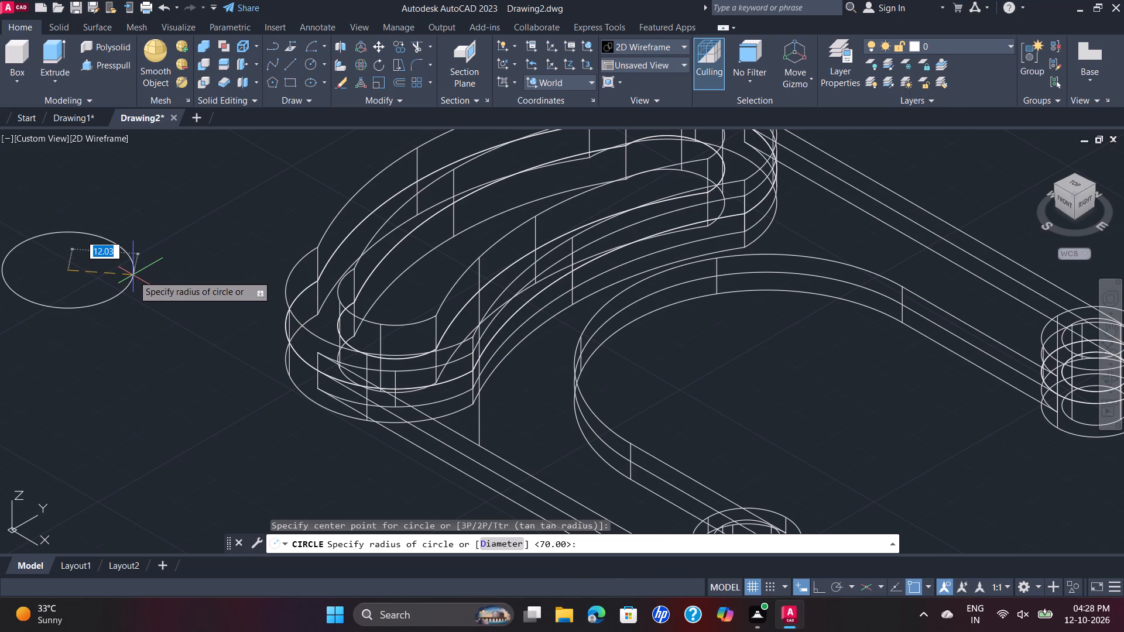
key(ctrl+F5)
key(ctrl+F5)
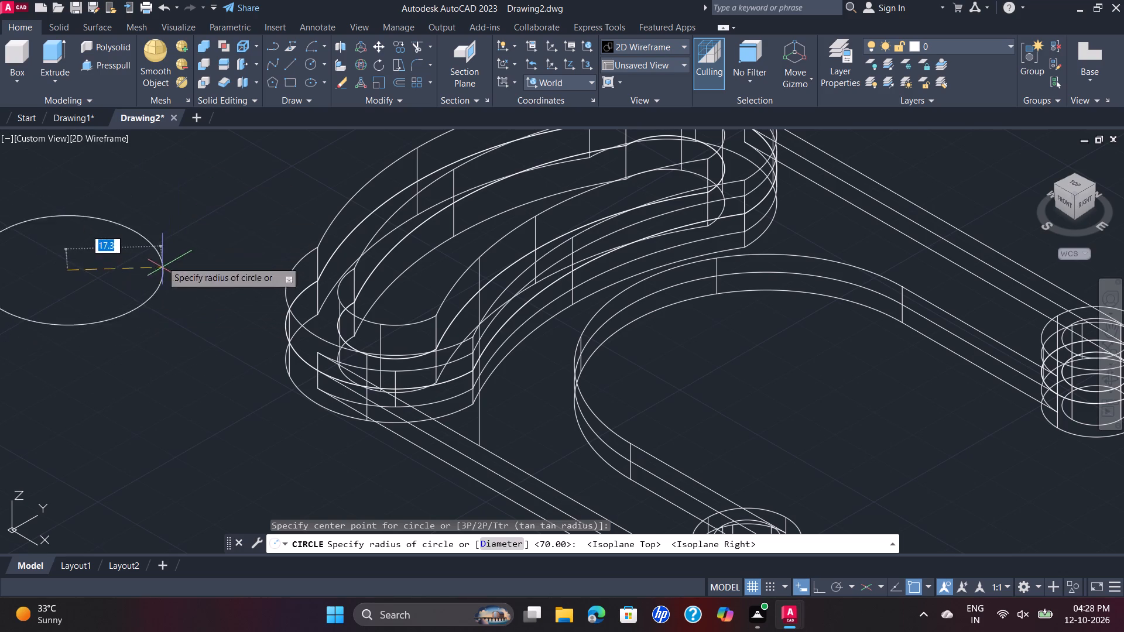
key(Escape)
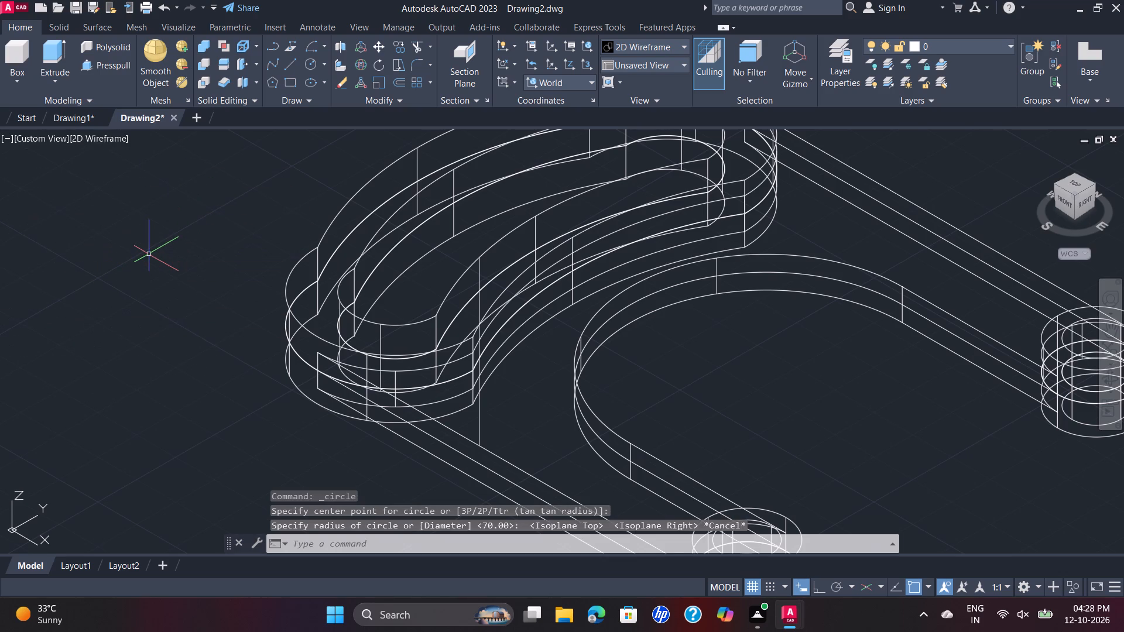
Set the model view to the SE Isometric preset.
scroll(149, 254, up, 2)
scroll(154, 254, down, 1)
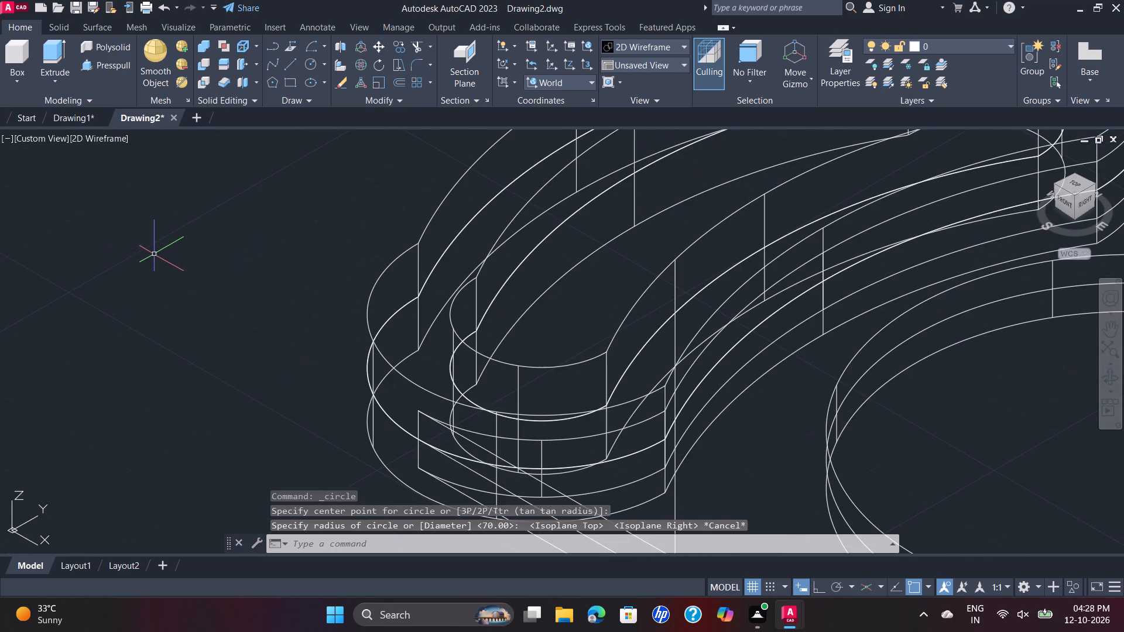
scroll(176, 254, up, 1)
scroll(176, 254, down, 2)
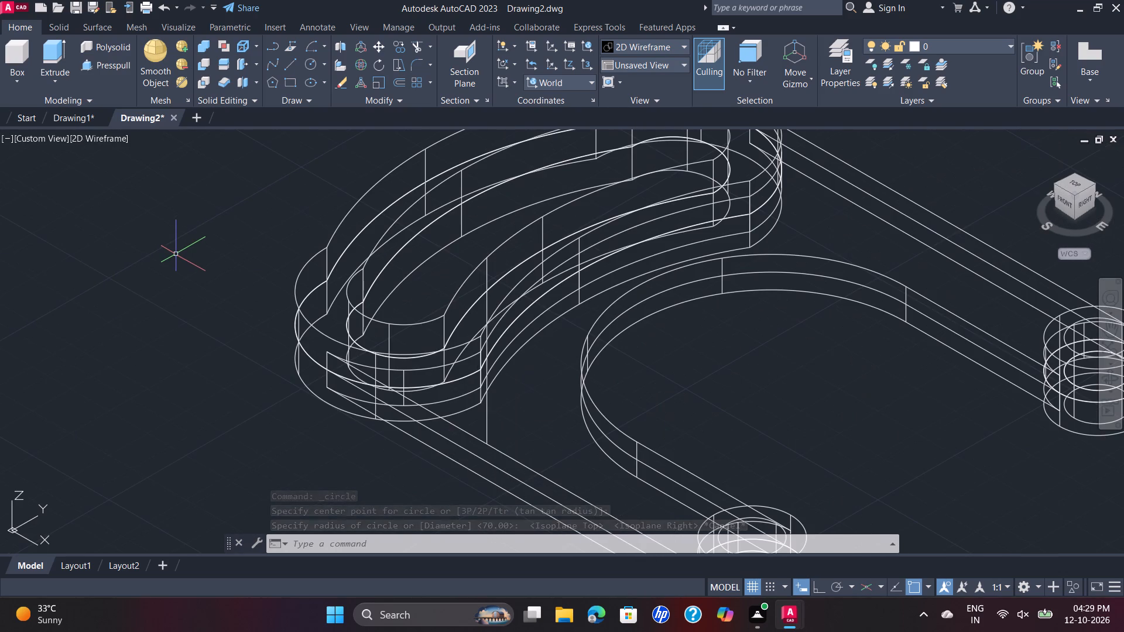
click(36, 143)
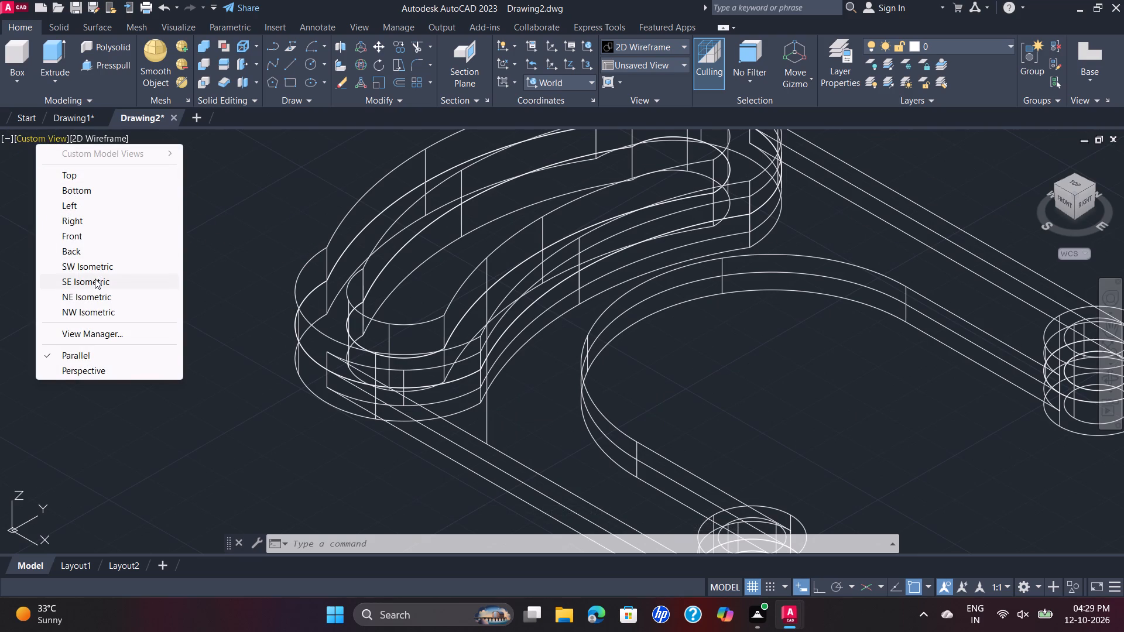
click(95, 279)
Examine the wireframe bracket around the curved slot's near end and the vertical line on the near arm.
scroll(448, 380, up, 2)
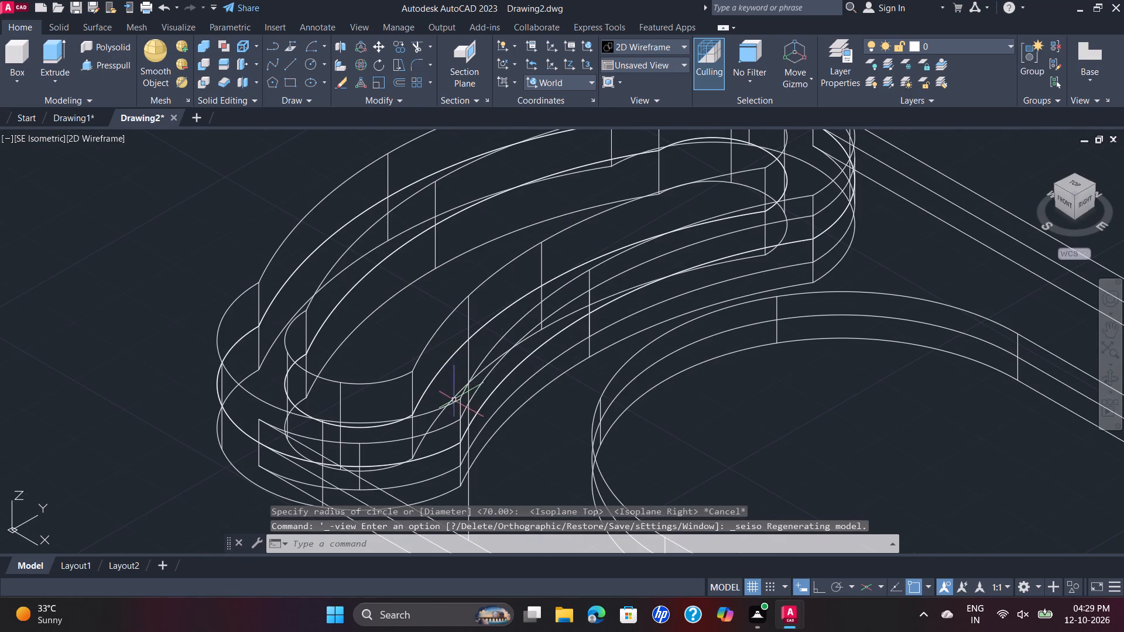
scroll(479, 414, up, 1)
scroll(479, 414, down, 3)
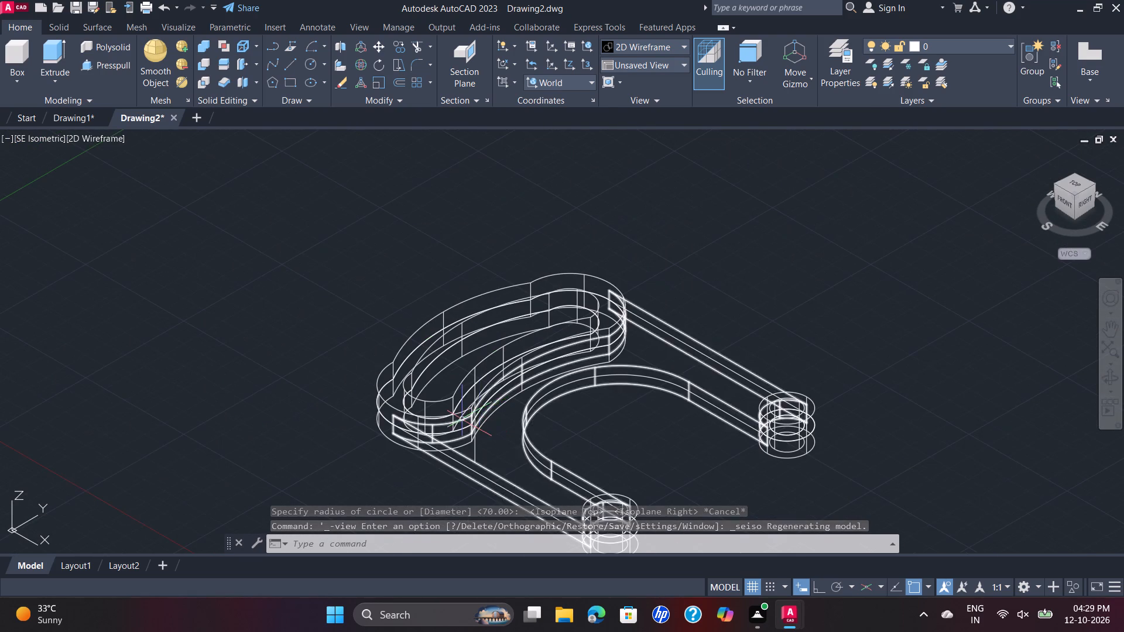
scroll(462, 419, up, 3)
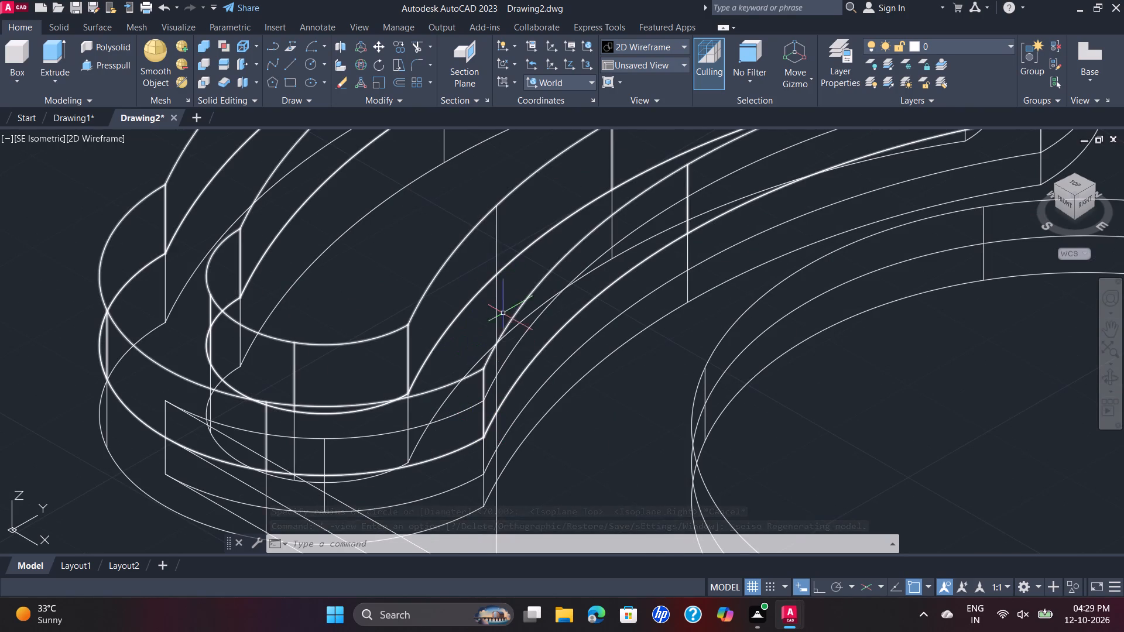
scroll(546, 407, down, 1)
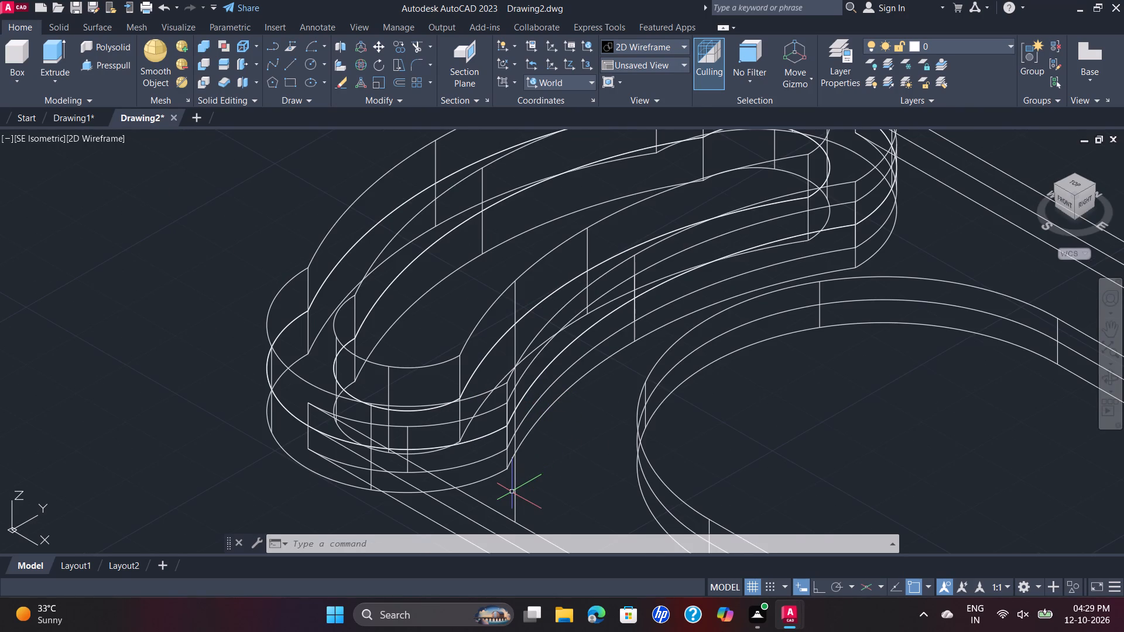
scroll(619, 359, down, 1)
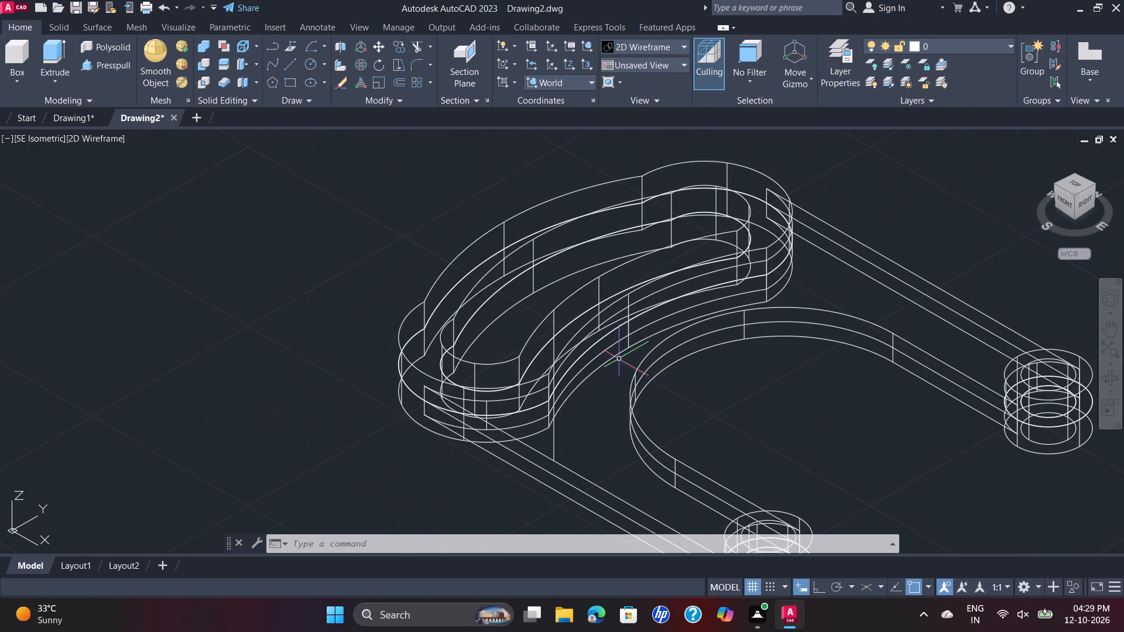
scroll(616, 364, up, 1)
scroll(614, 365, down, 1)
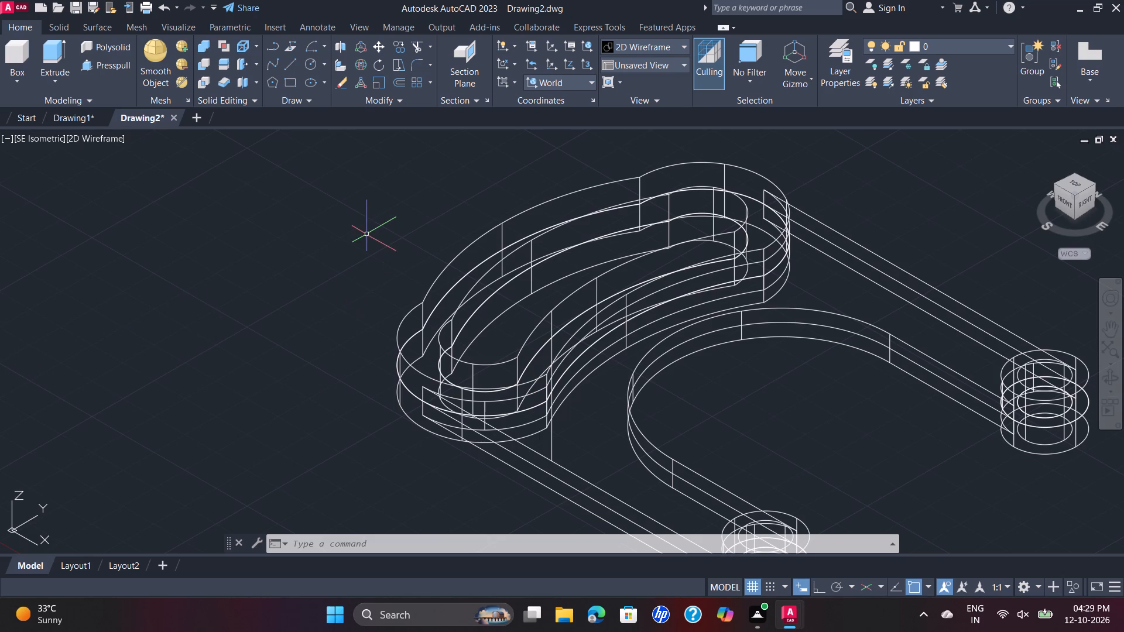
scroll(366, 233, down, 1)
scroll(374, 235, up, 1)
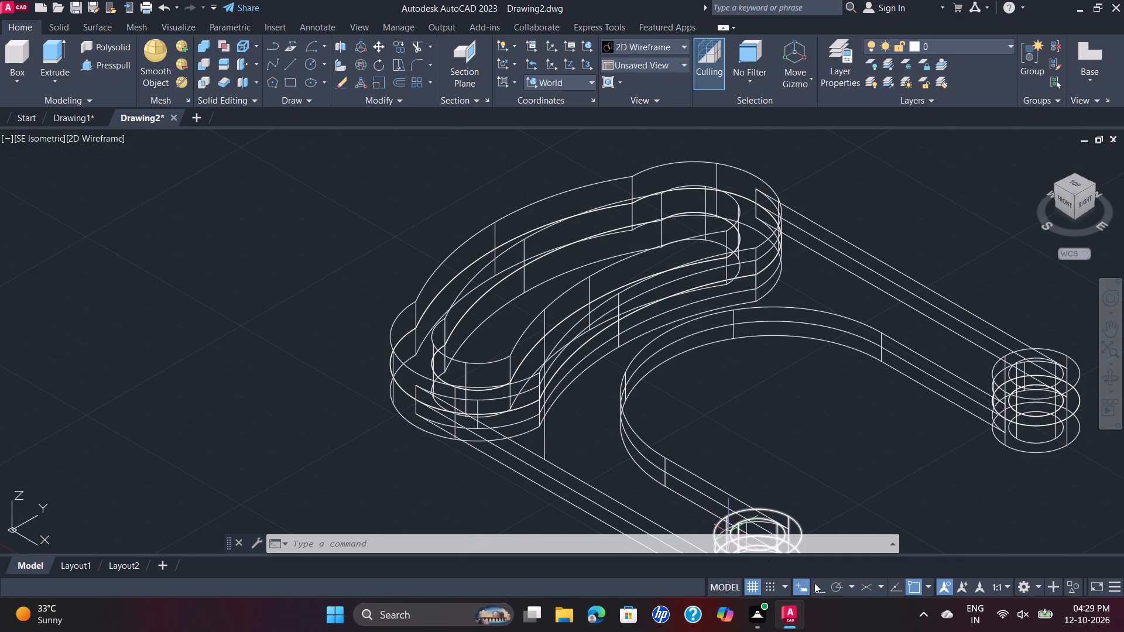
Turn on isometric drafting with the top isoplane.
click(864, 588)
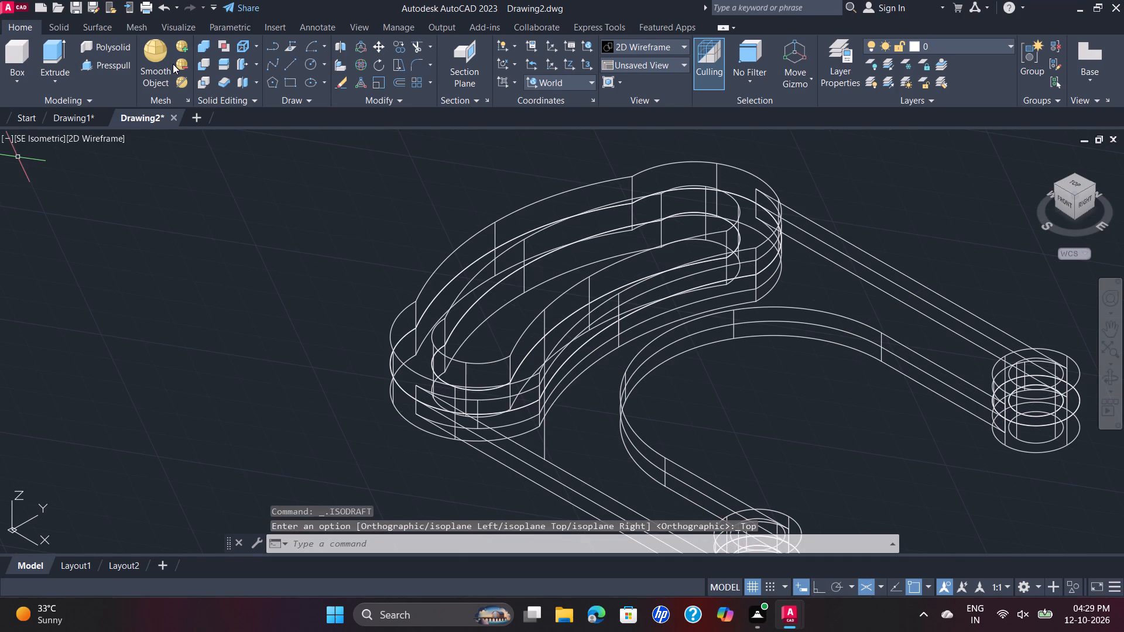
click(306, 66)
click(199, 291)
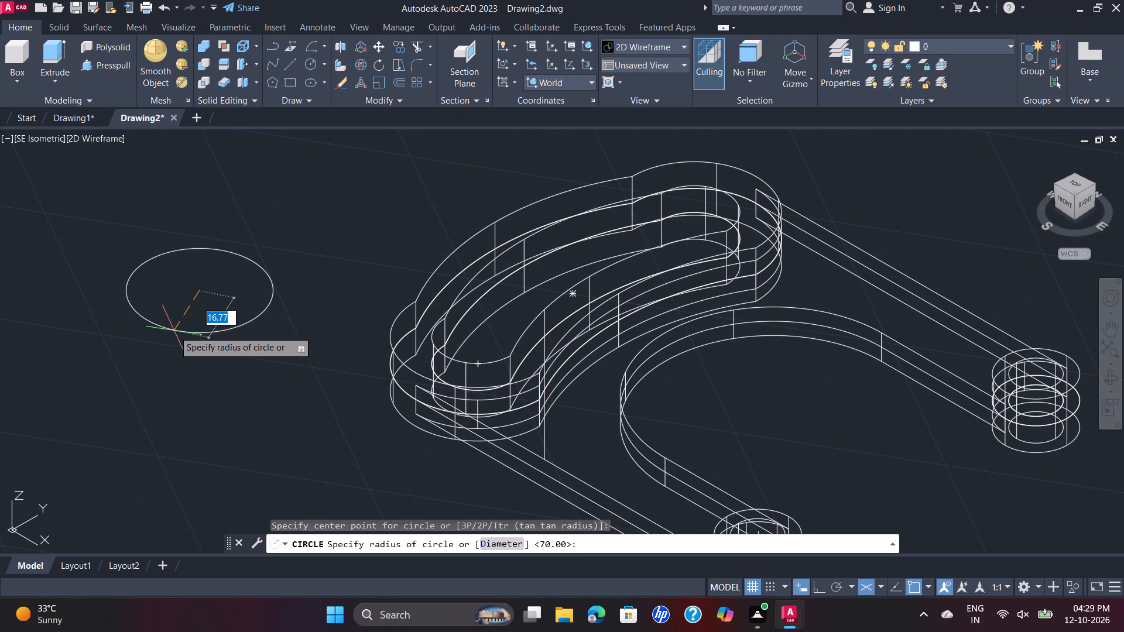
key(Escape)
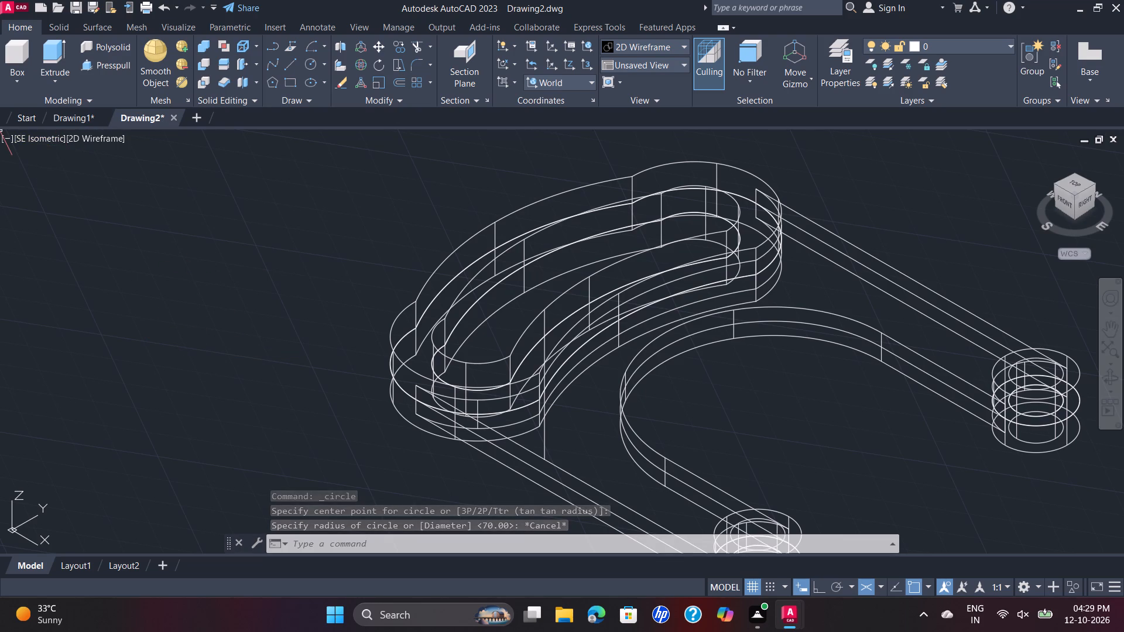
Select the whole bracket, including the vertical line, and copy it to the clipboard.
scroll(363, 186, down, 4)
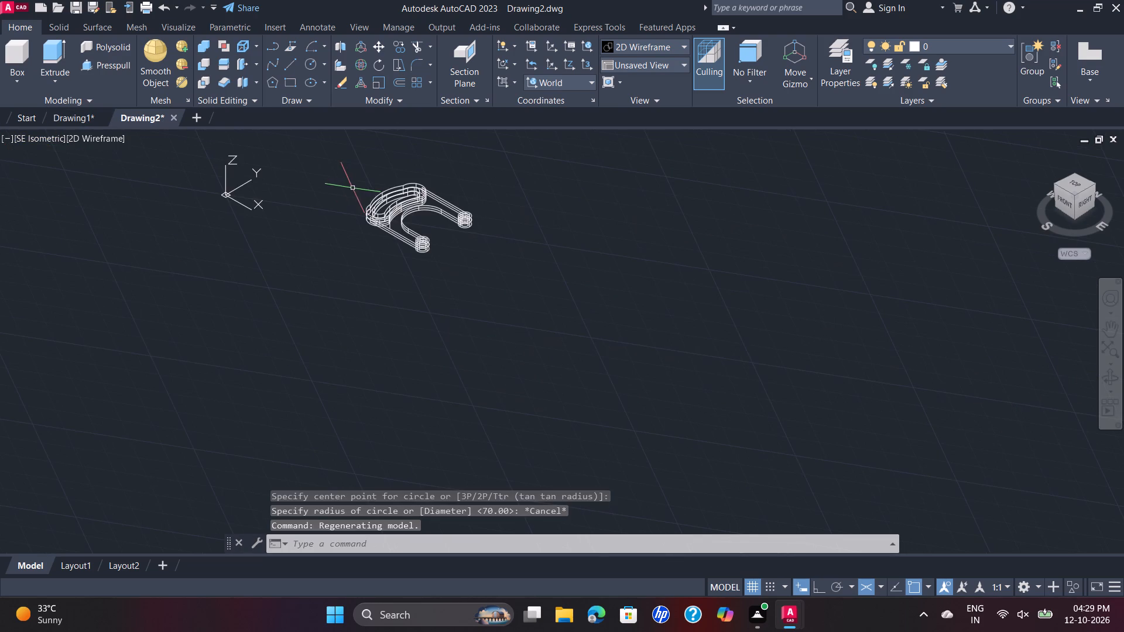
scroll(352, 188, up, 2)
click(346, 161)
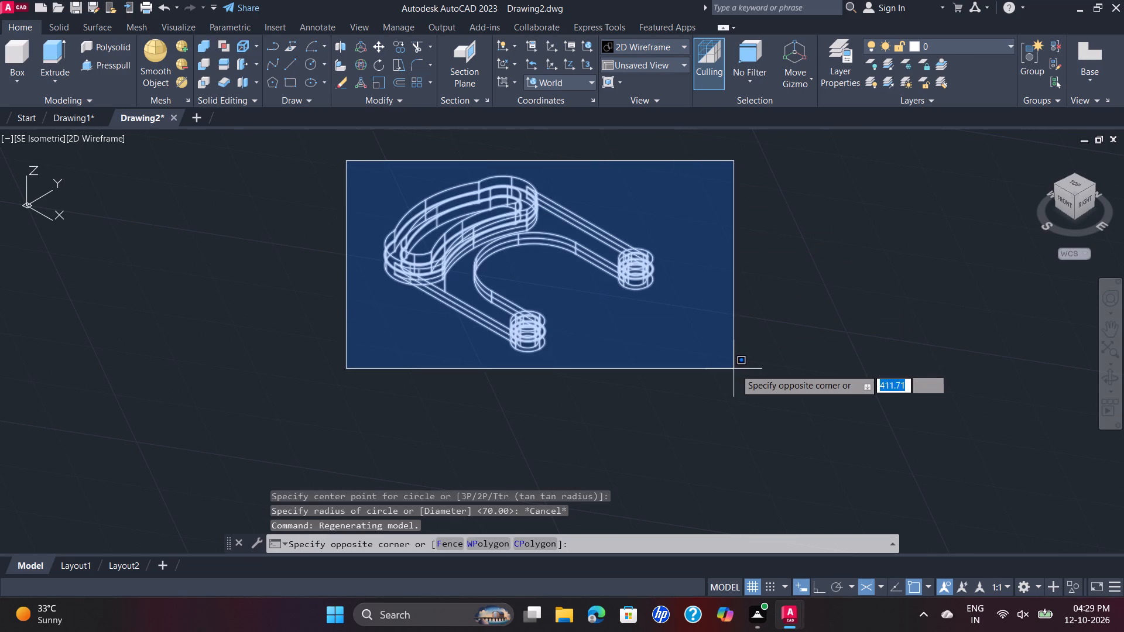
click(743, 377)
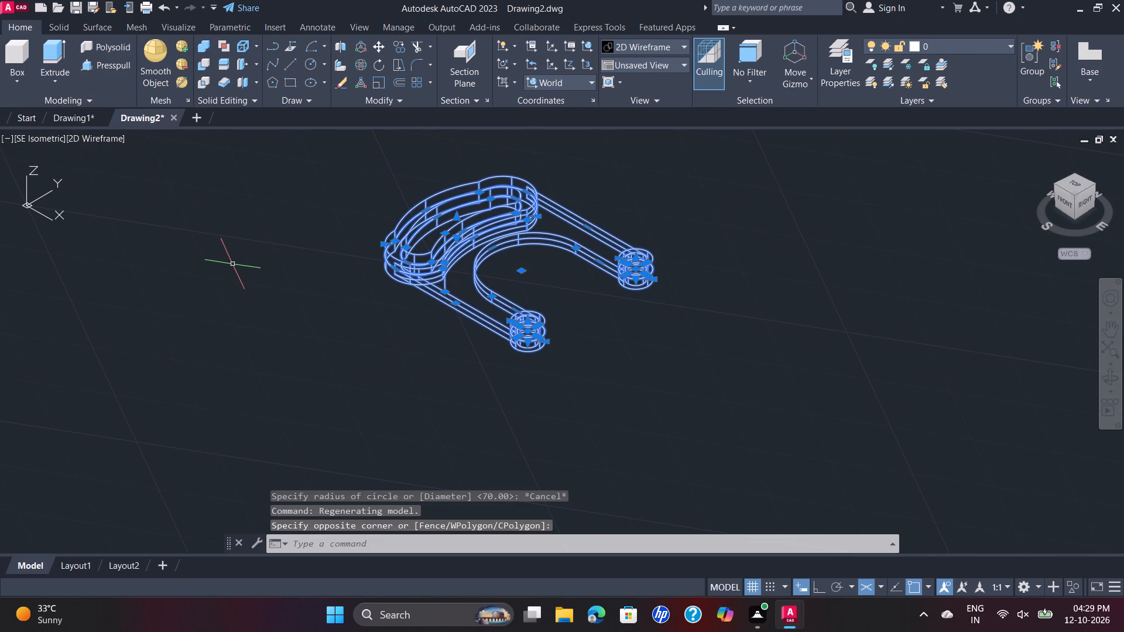
key(ctrl+c)
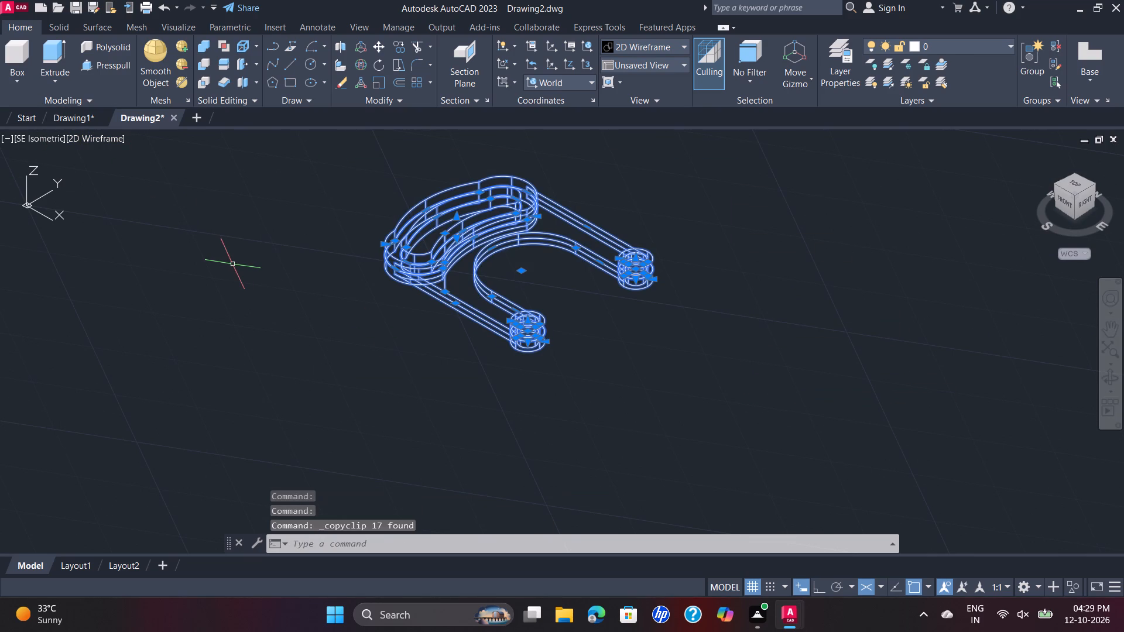
Switch to Drawing1 and set its model view to the Top preset.
click(66, 122)
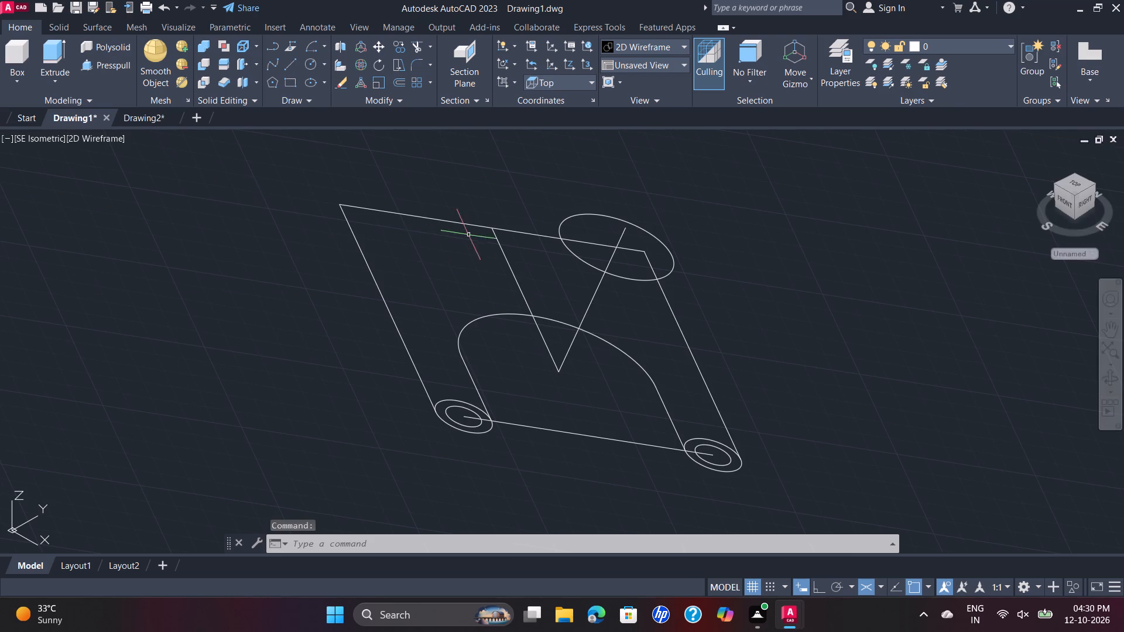
scroll(484, 235, down, 2)
scroll(568, 227, up, 1)
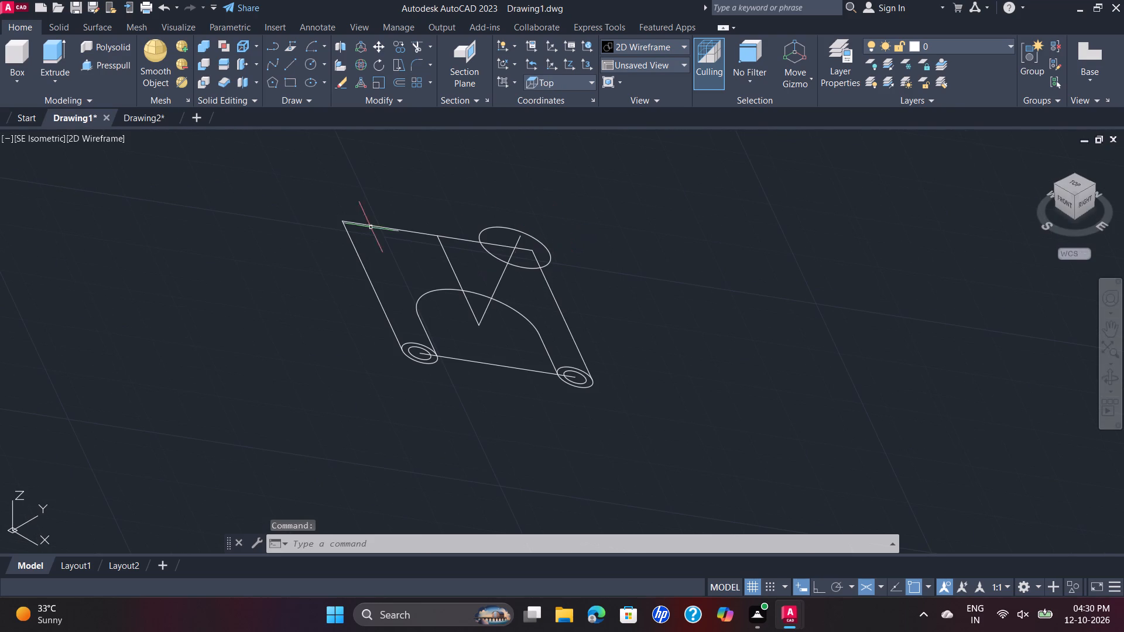
click(30, 138)
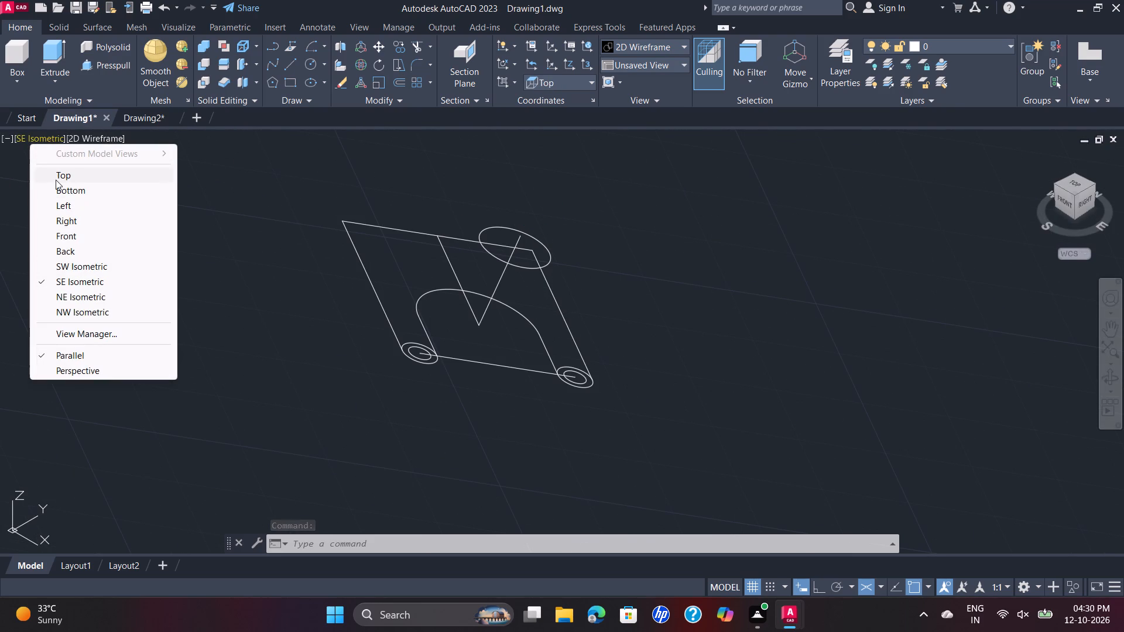
click(56, 179)
Erase all of the existing isometric bracket linework from Drawing1.
scroll(479, 180, down, 1)
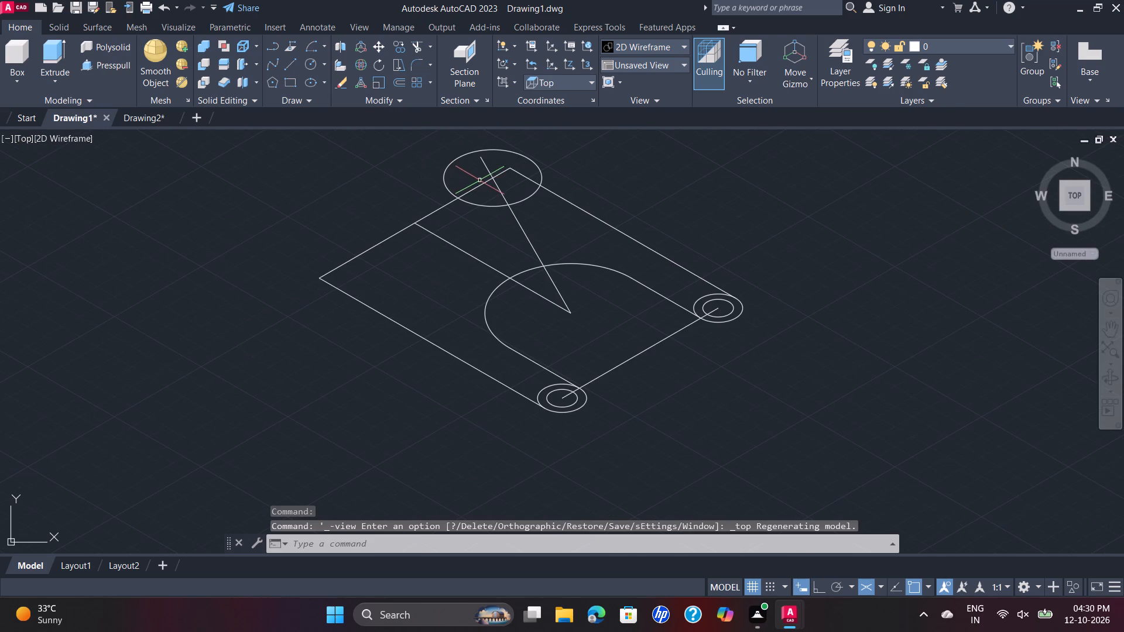
scroll(479, 182, down, 1)
click(370, 147)
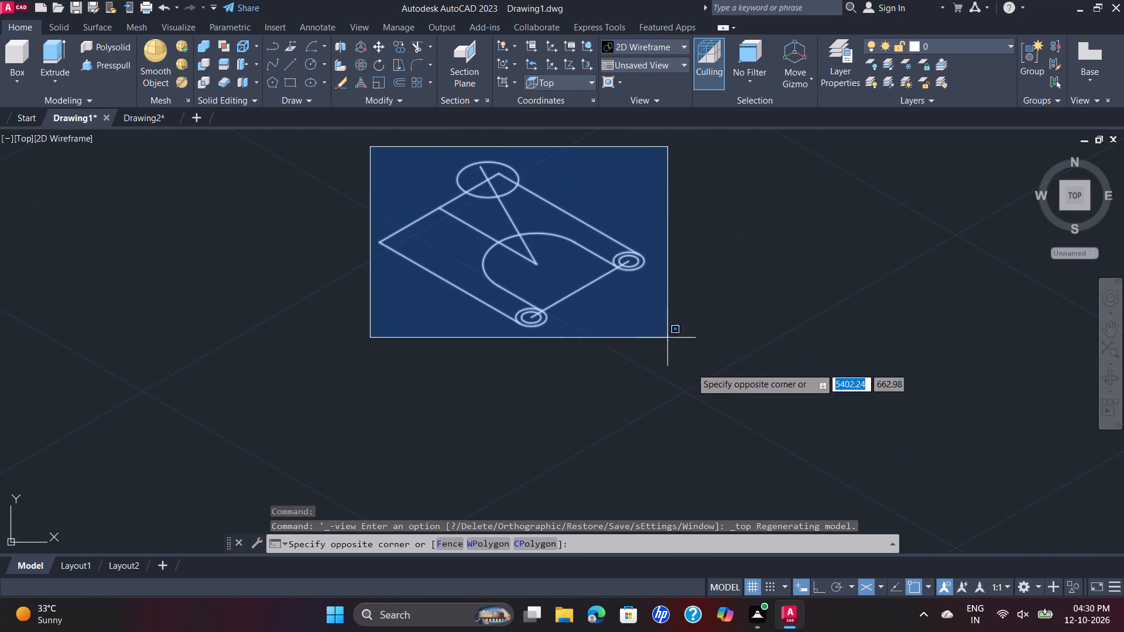
click(704, 373)
key(Delete)
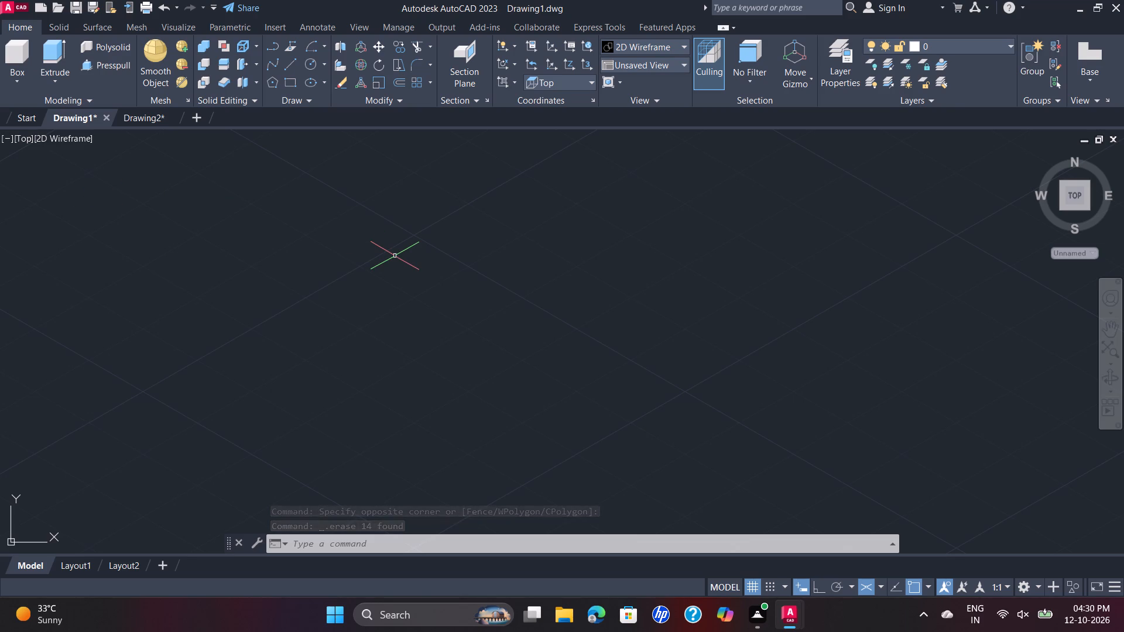
Paste the copied bracket, including the vertical line, into the emptied model space of Drawing1.
key(ctrl+v)
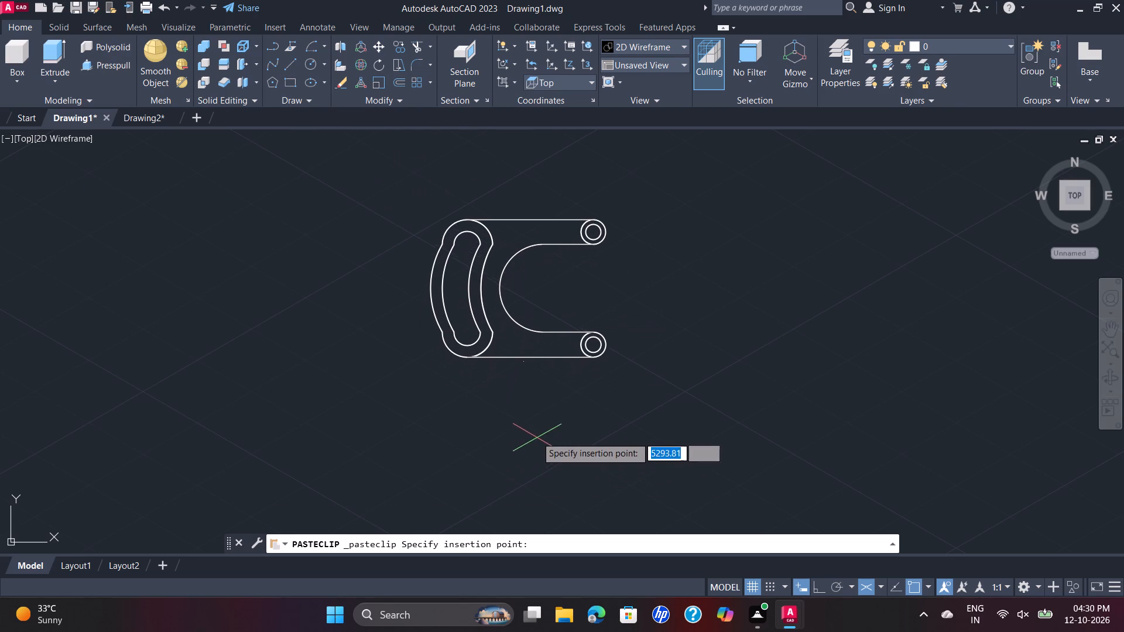
scroll(550, 386, up, 1)
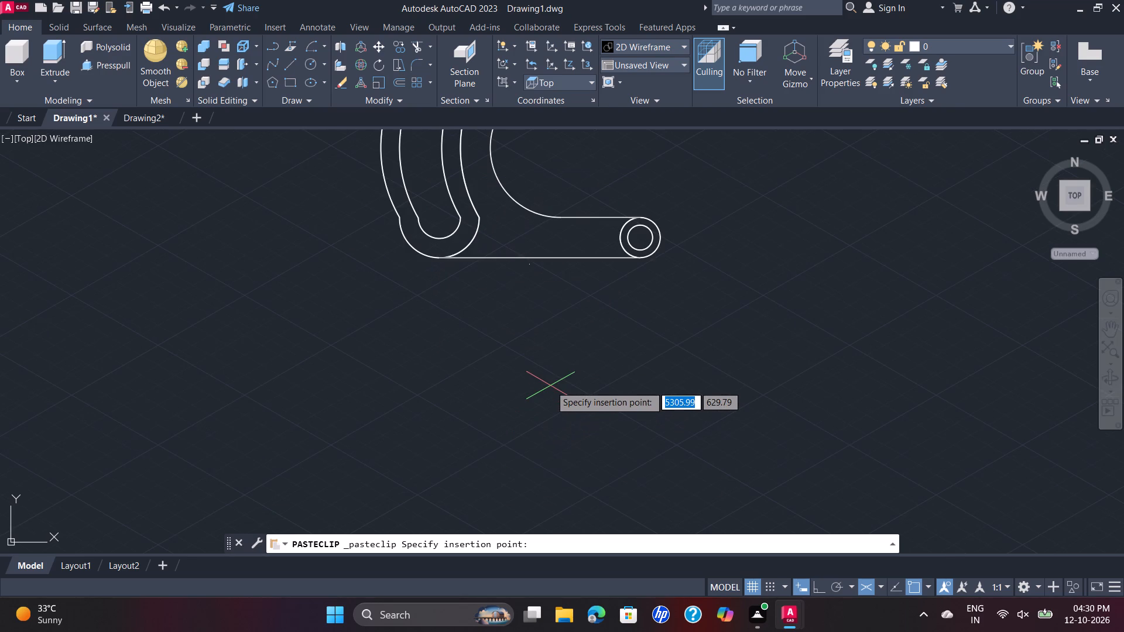
scroll(550, 386, down, 1)
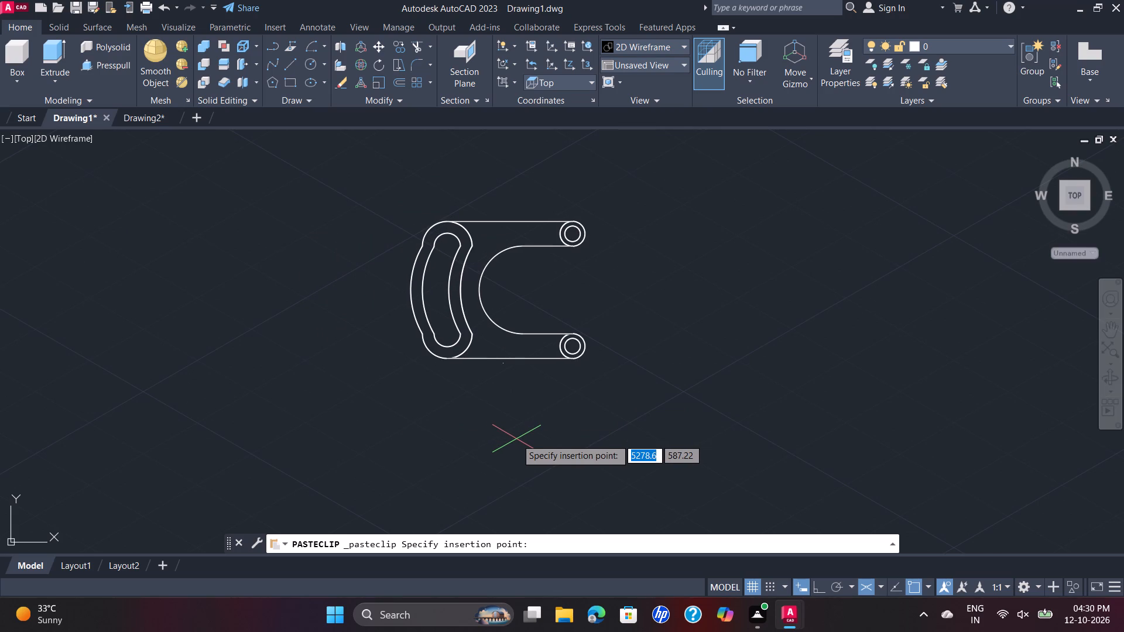
click(526, 434)
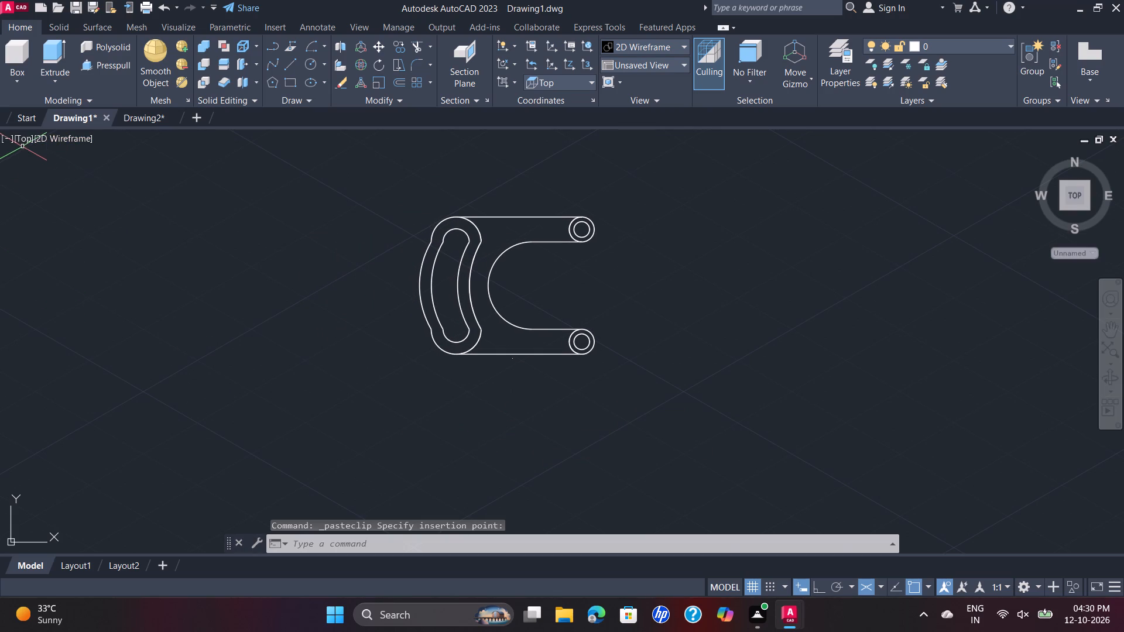
Switch the isometric drafting plane to isoplane Right.
click(866, 583)
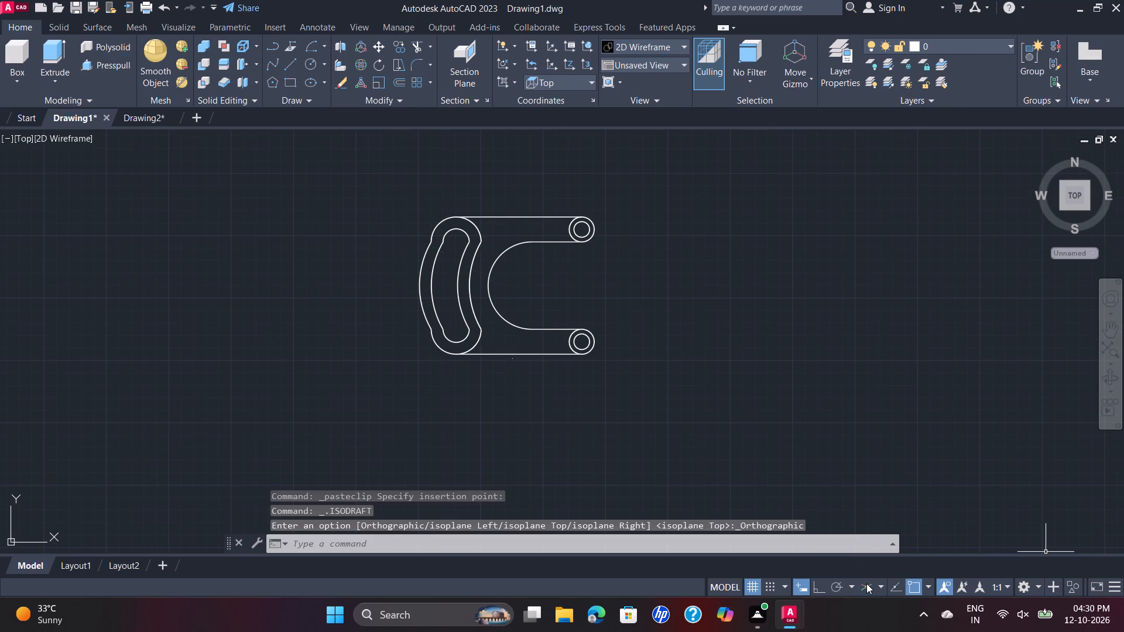
click(865, 583)
click(882, 585)
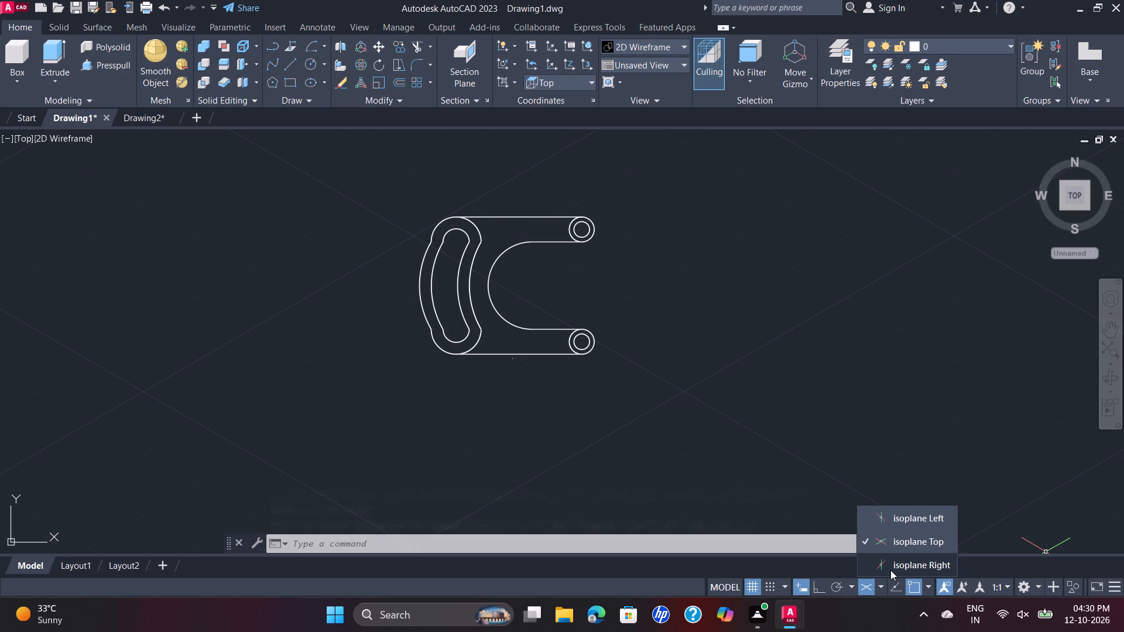
click(890, 570)
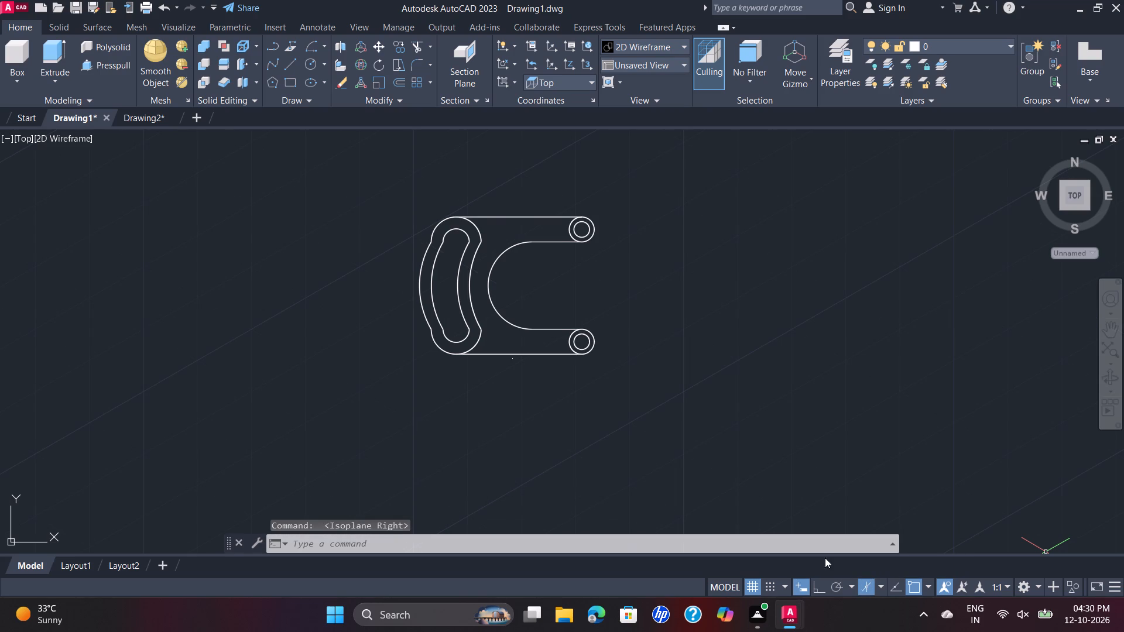
Examine the bracket and the vertical line from the Right preset view.
click(21, 134)
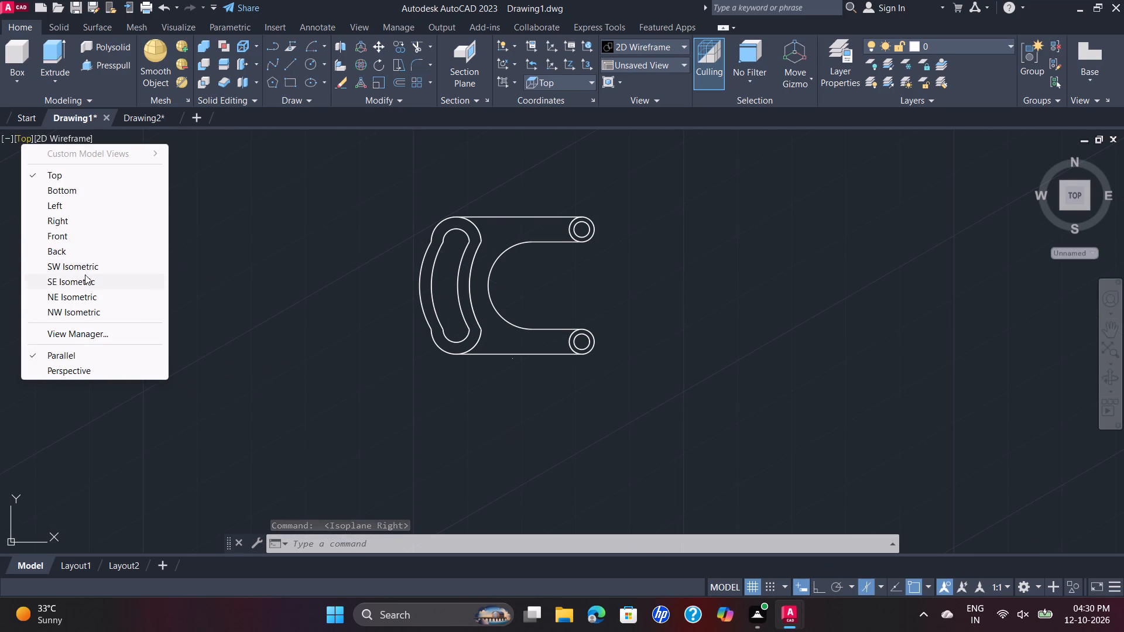
click(81, 223)
scroll(292, 304, down, 1)
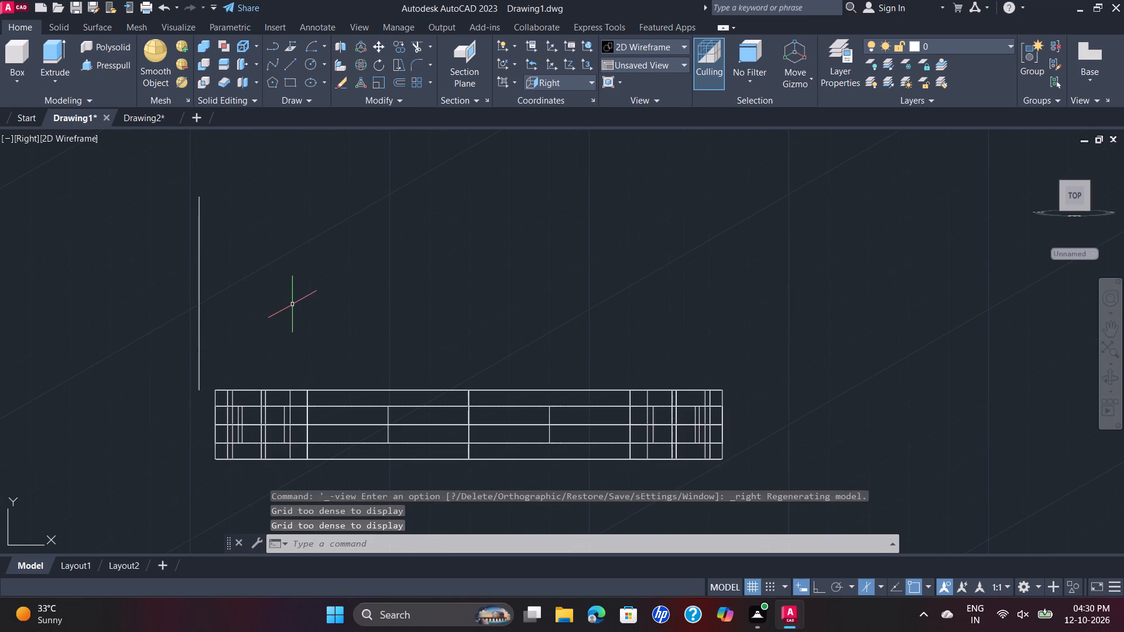
scroll(294, 305, up, 1)
scroll(294, 305, down, 1)
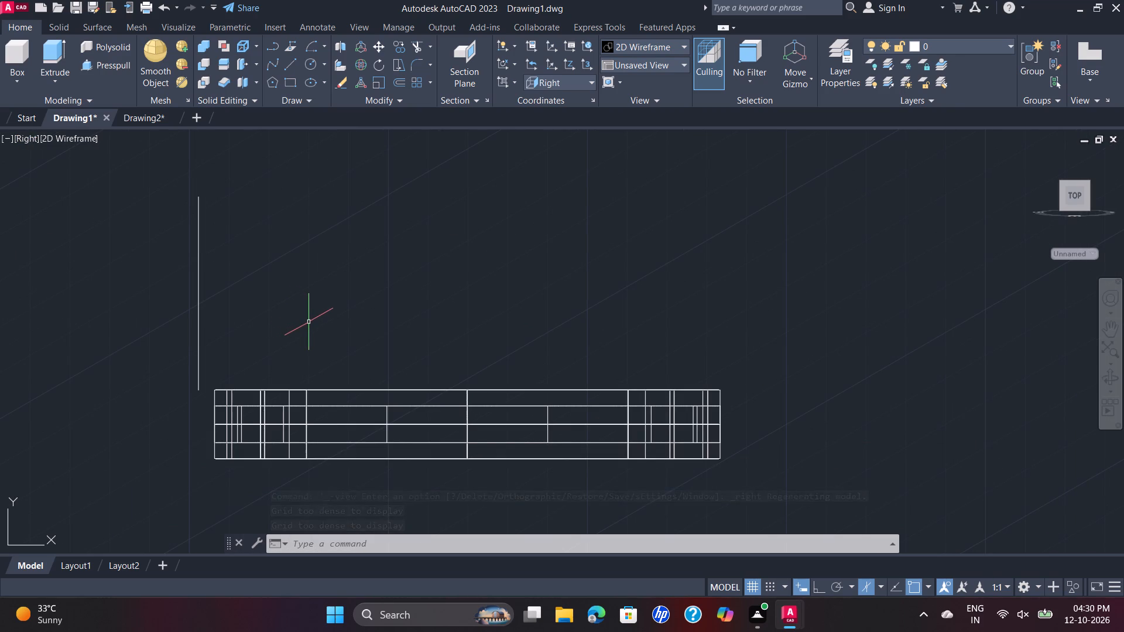
scroll(357, 336, down, 1)
scroll(357, 336, up, 1)
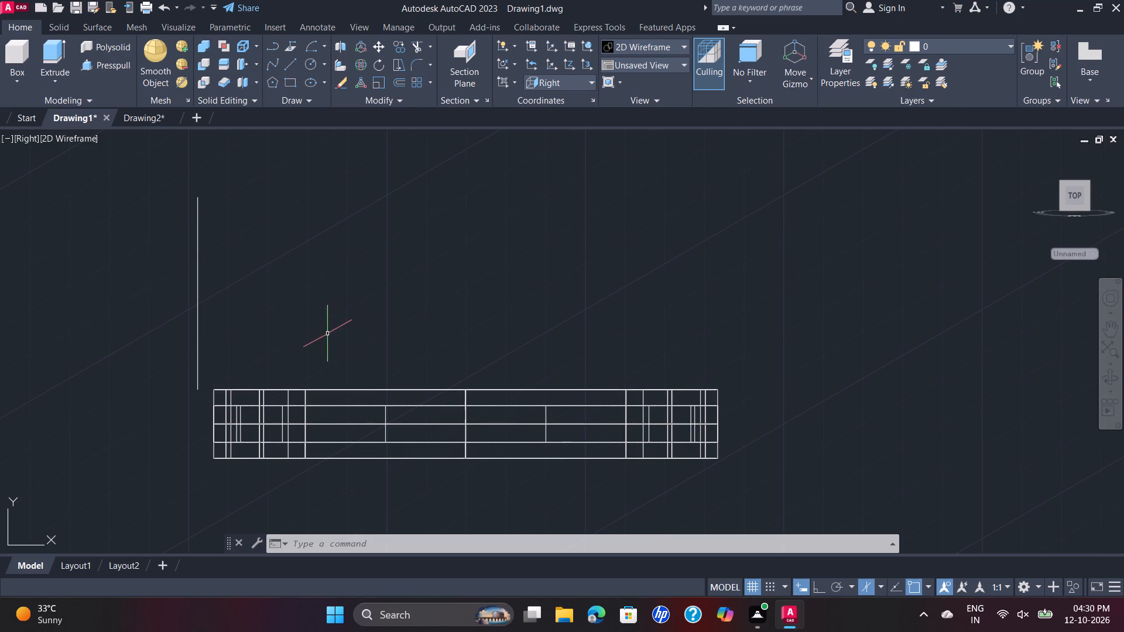
click(33, 137)
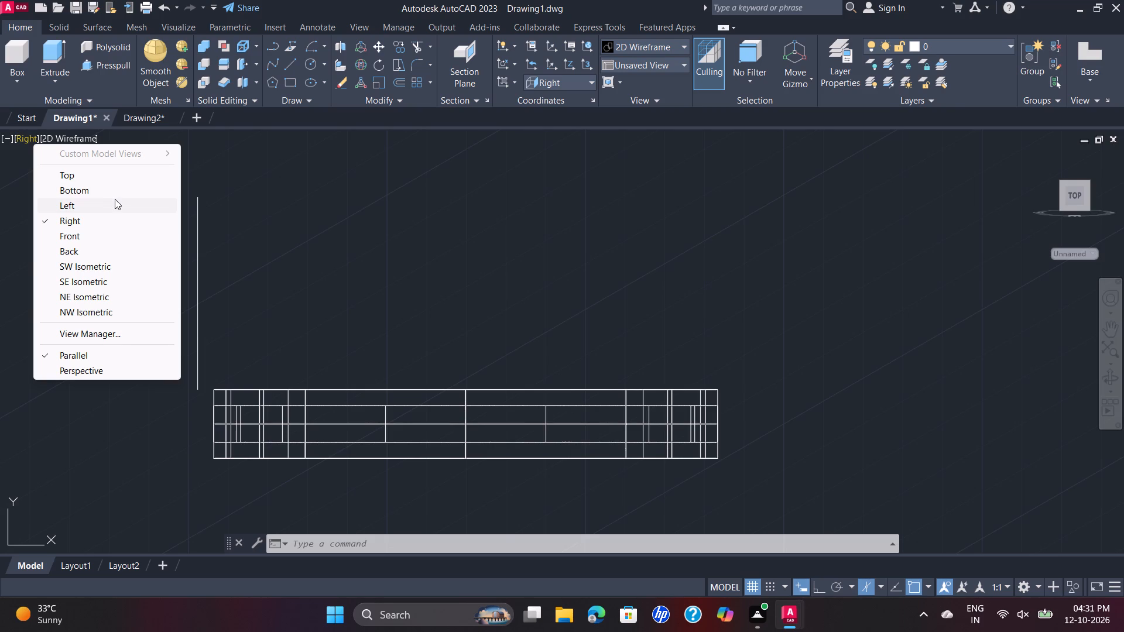
click(114, 217)
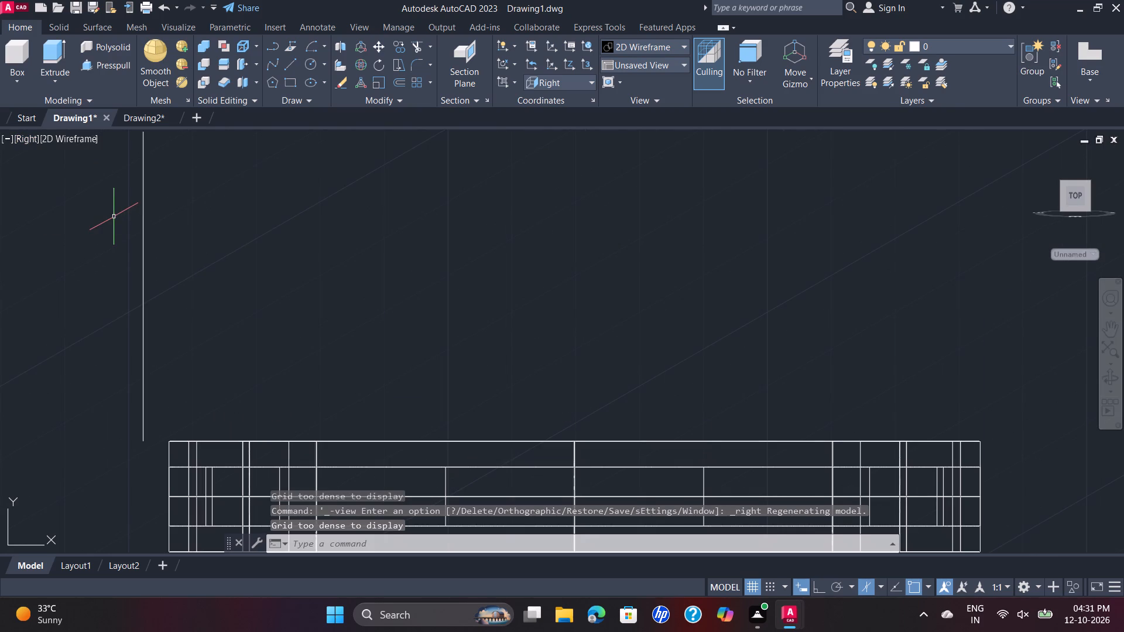
Set the model view to the Front preset, showing the bracket and vertical line from the front.
click(27, 138)
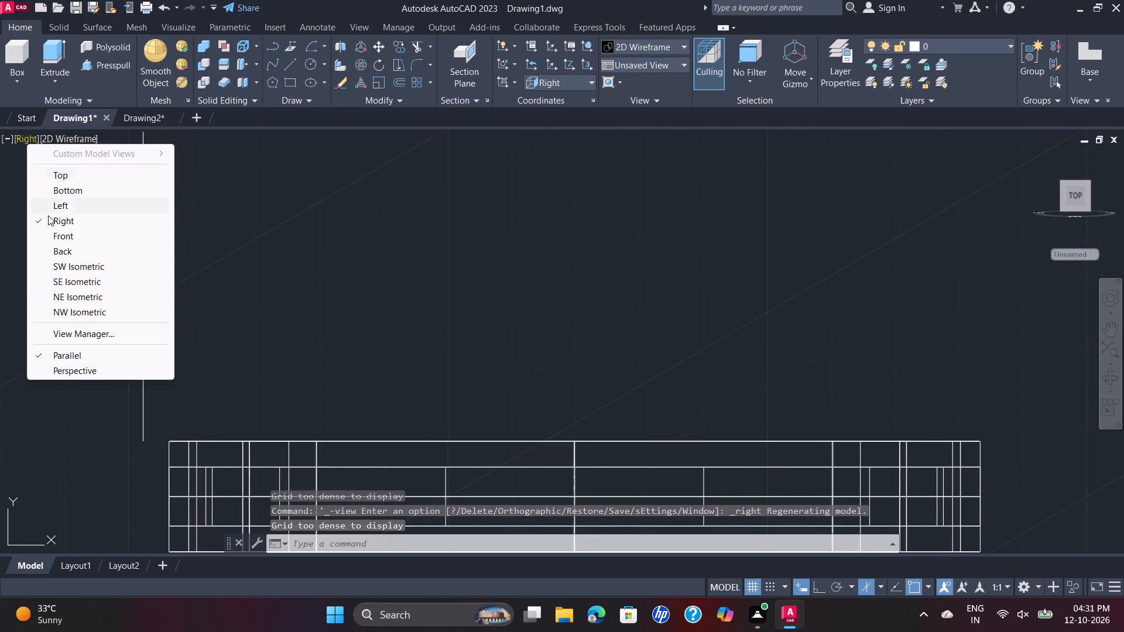
click(73, 232)
scroll(299, 275, down, 3)
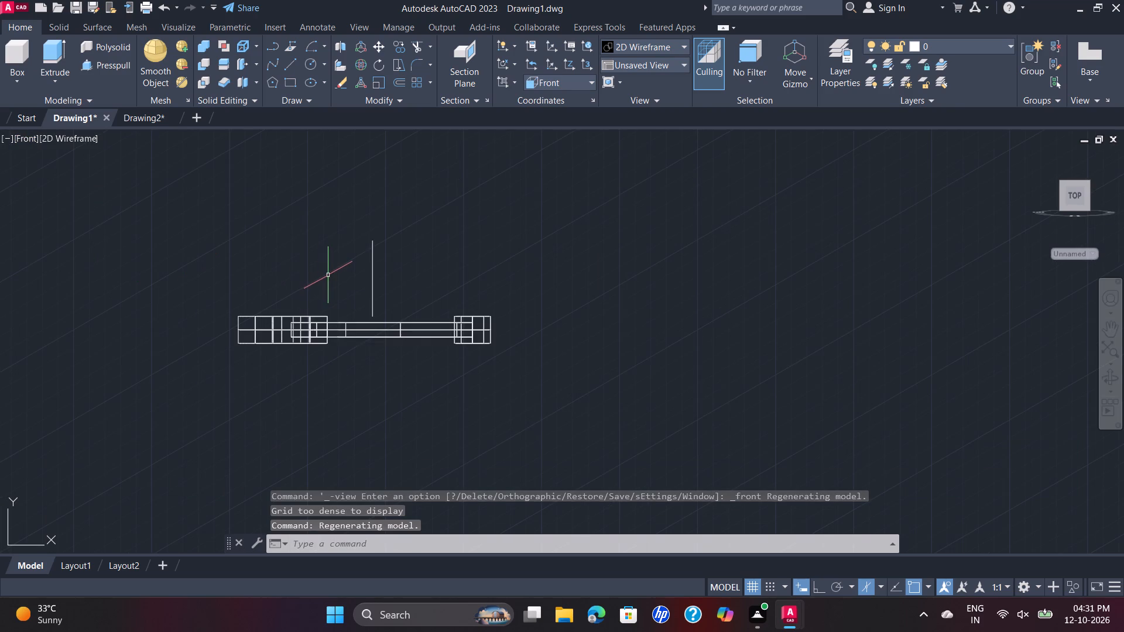
scroll(328, 274, up, 1)
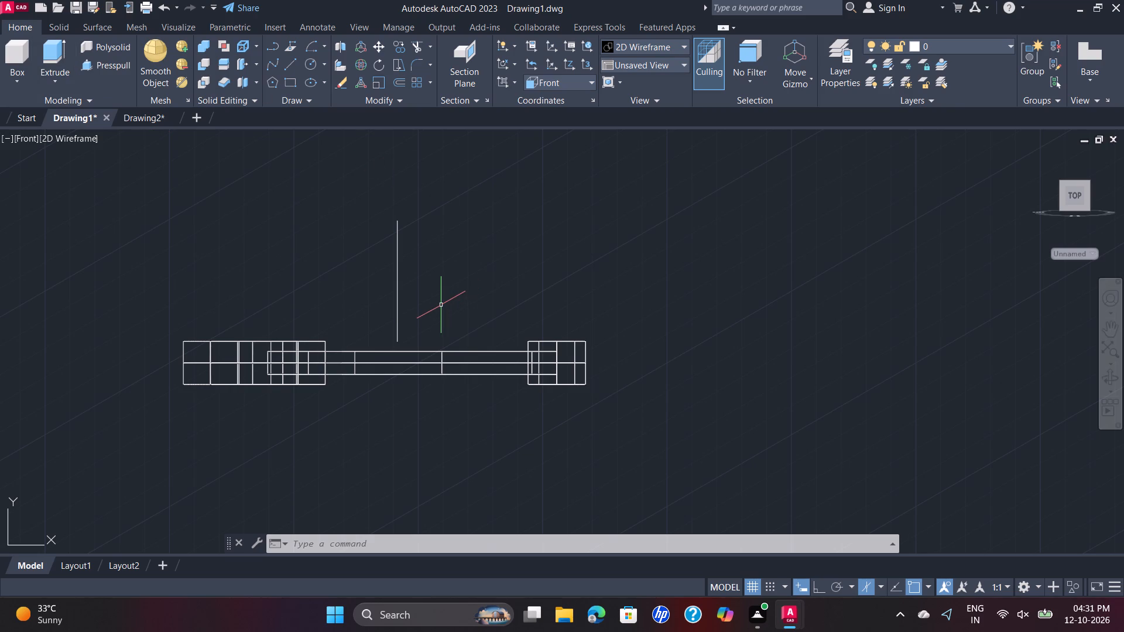
Start a DIM dimension from the upper outer corner of the boss at the bracket's arm end.
key(d)
text(IM)
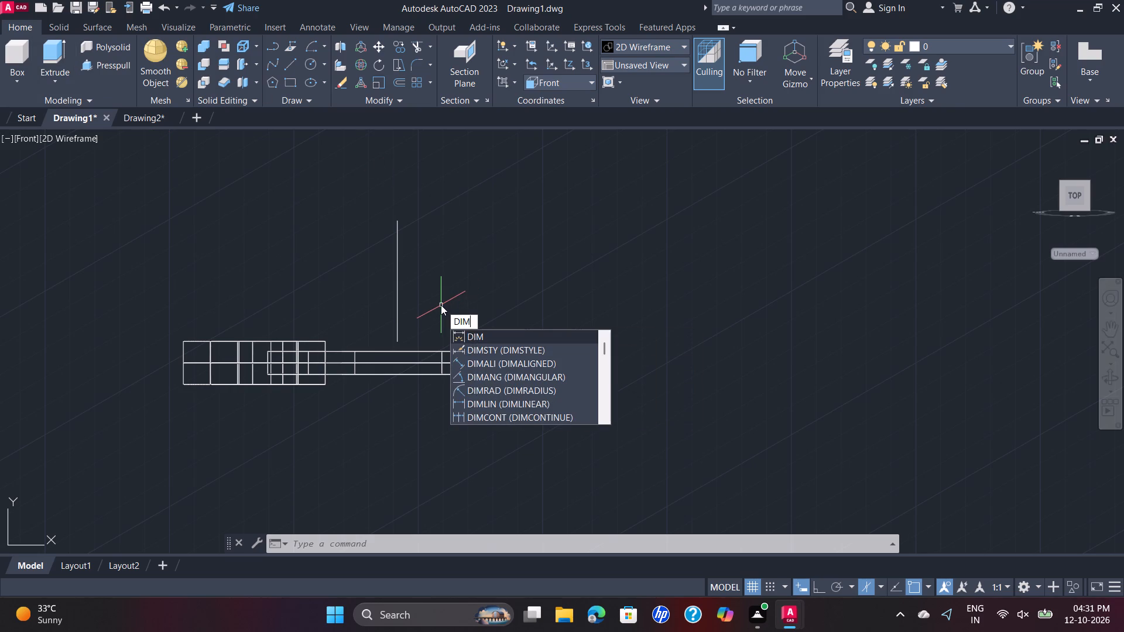
key(Return)
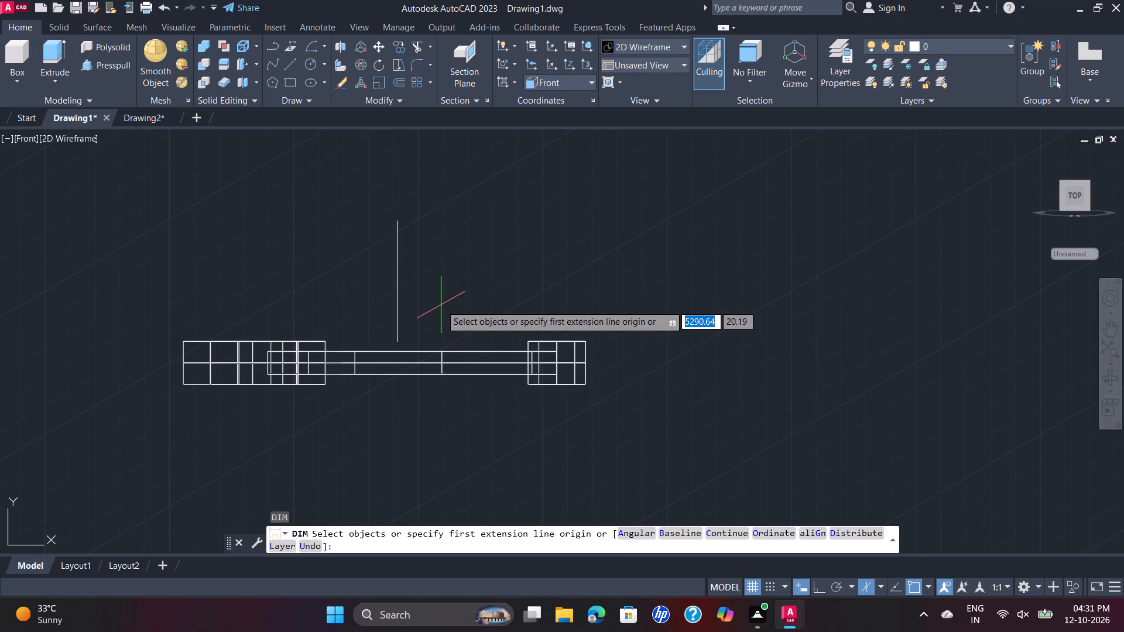
click(584, 341)
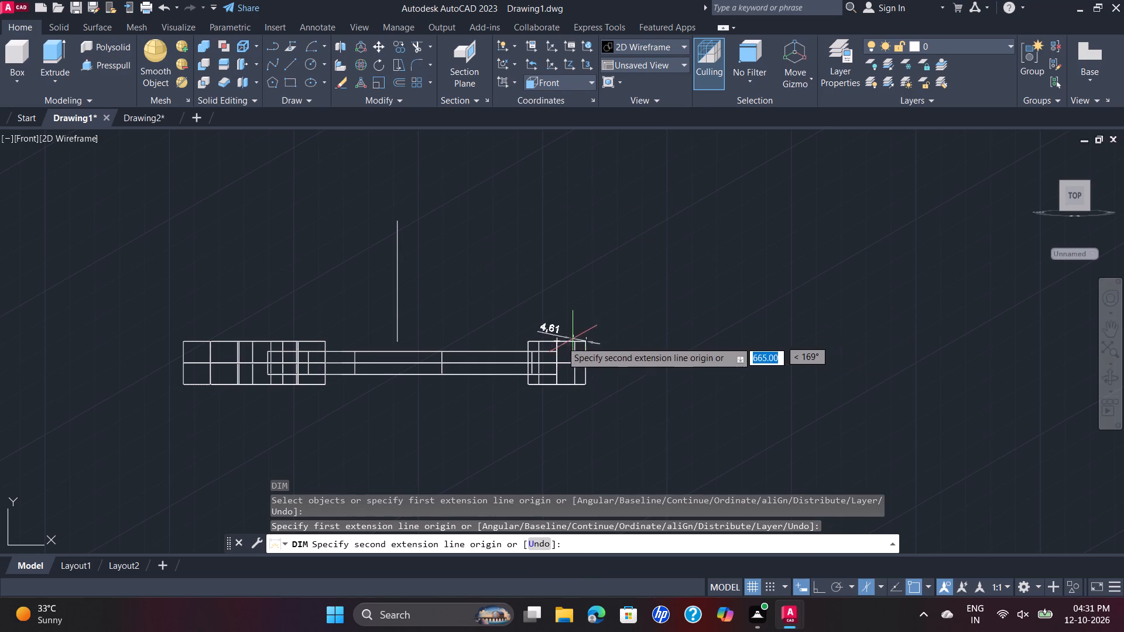
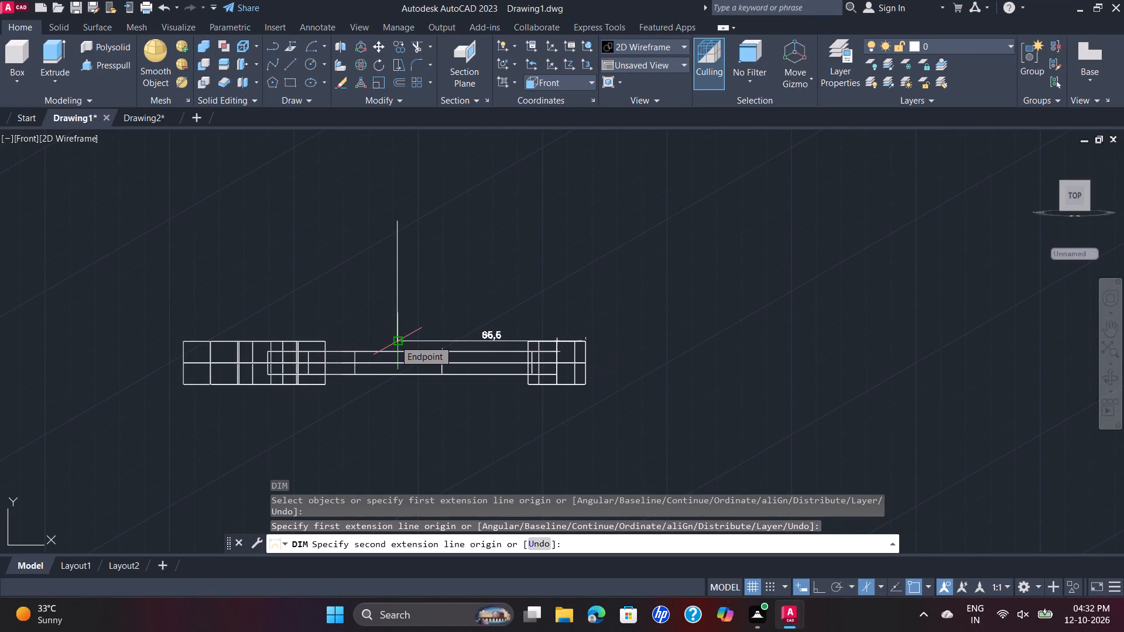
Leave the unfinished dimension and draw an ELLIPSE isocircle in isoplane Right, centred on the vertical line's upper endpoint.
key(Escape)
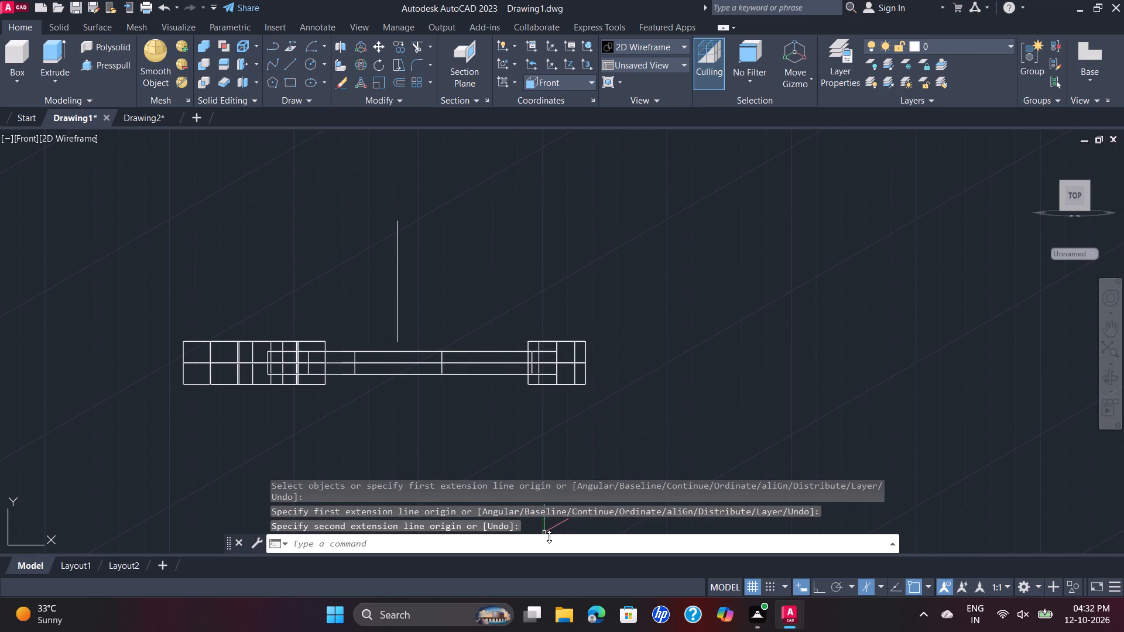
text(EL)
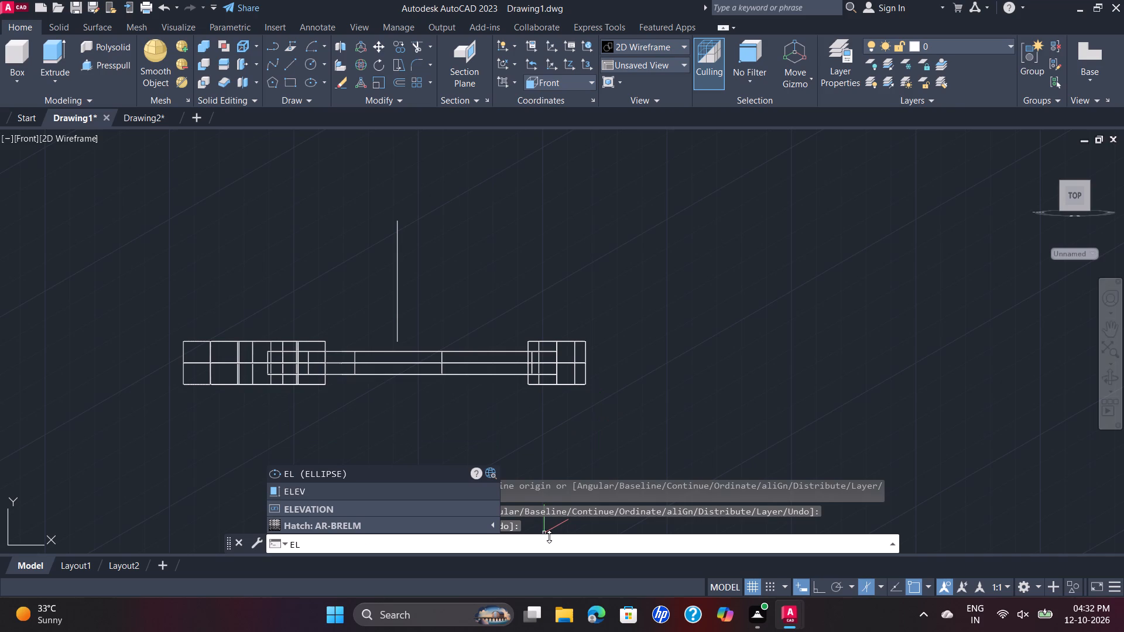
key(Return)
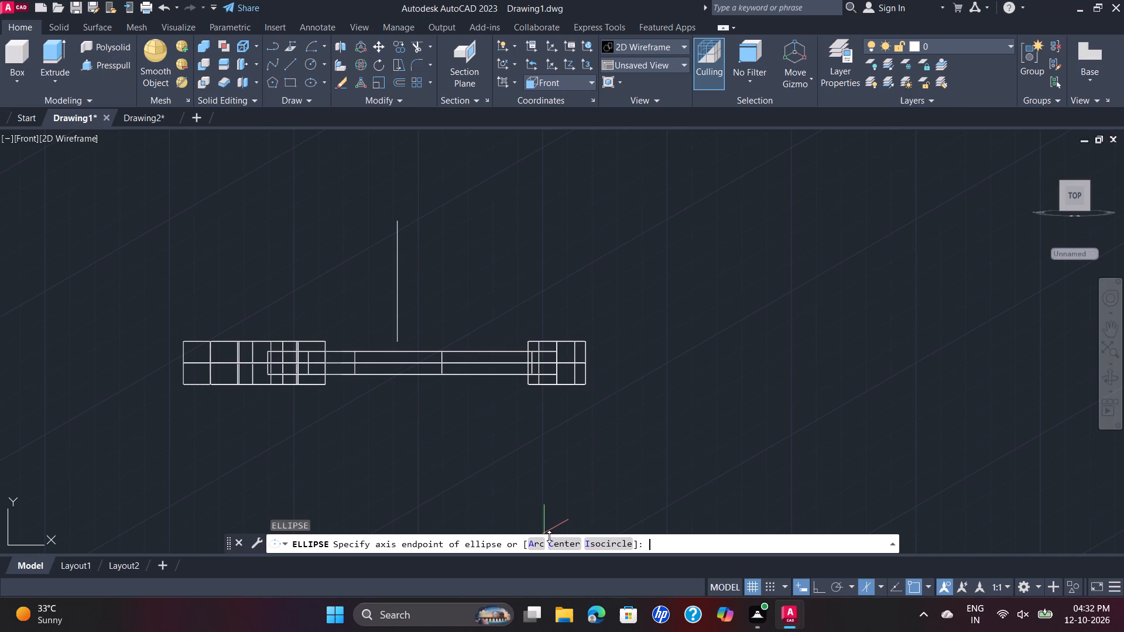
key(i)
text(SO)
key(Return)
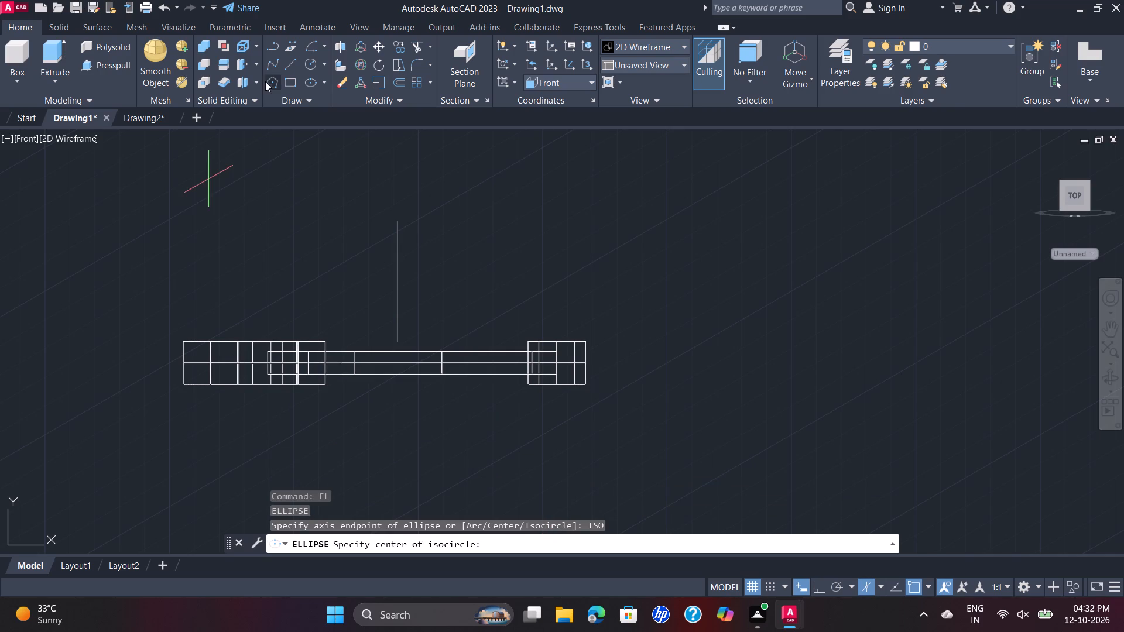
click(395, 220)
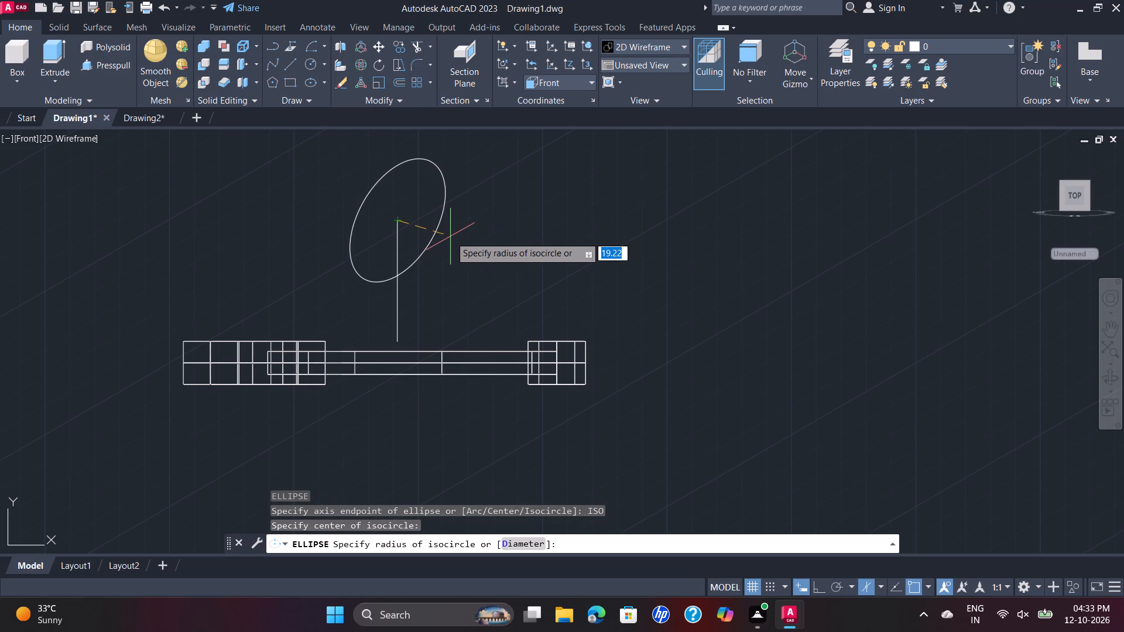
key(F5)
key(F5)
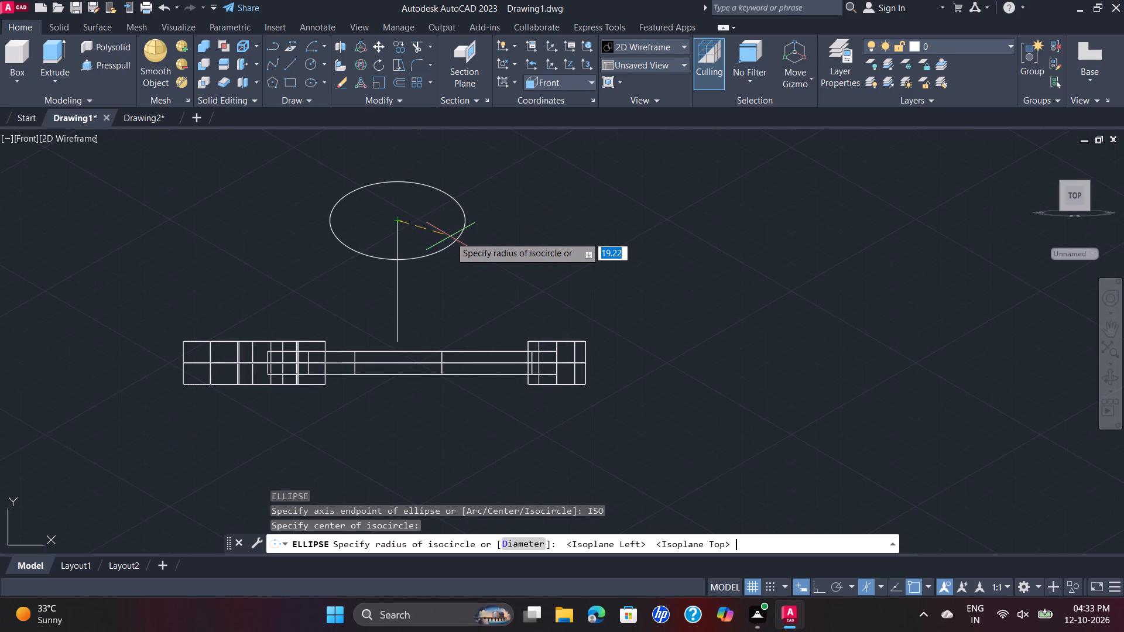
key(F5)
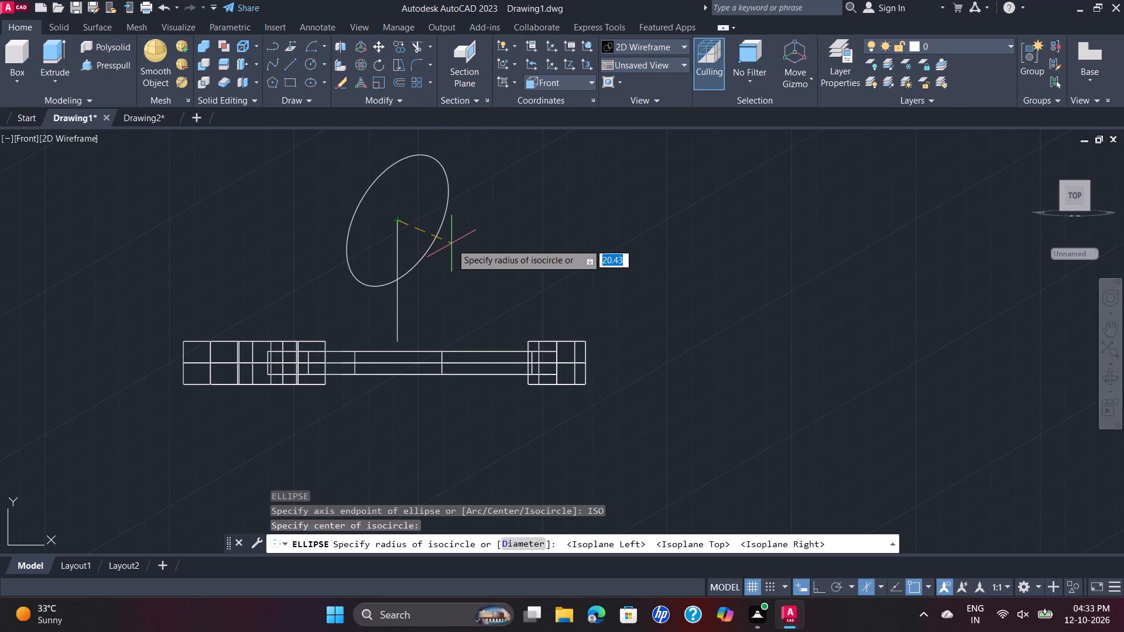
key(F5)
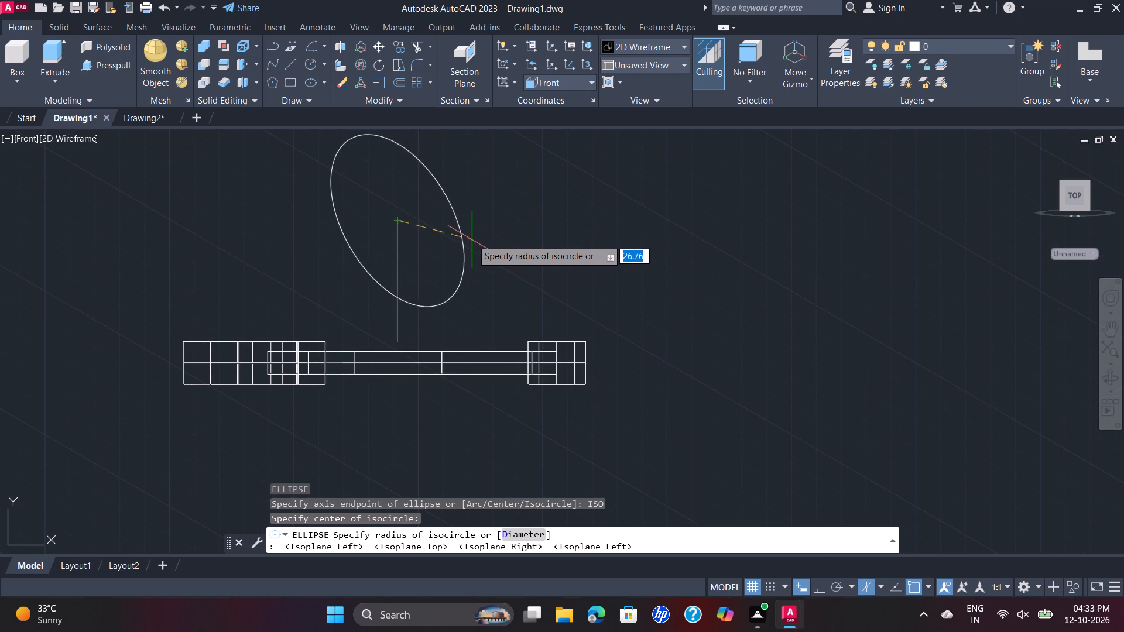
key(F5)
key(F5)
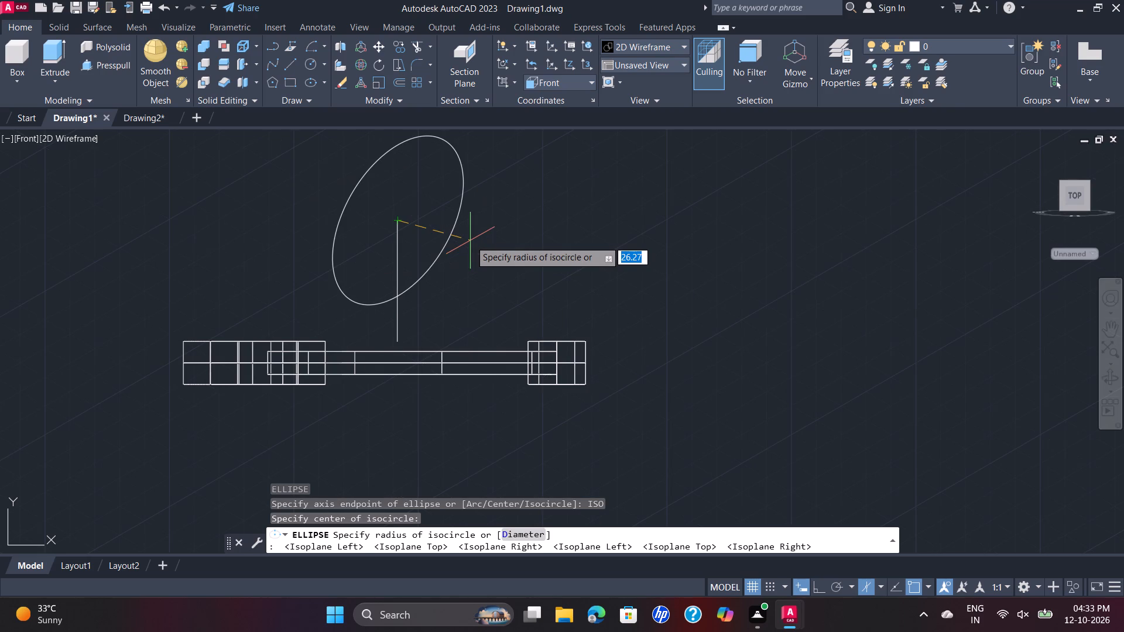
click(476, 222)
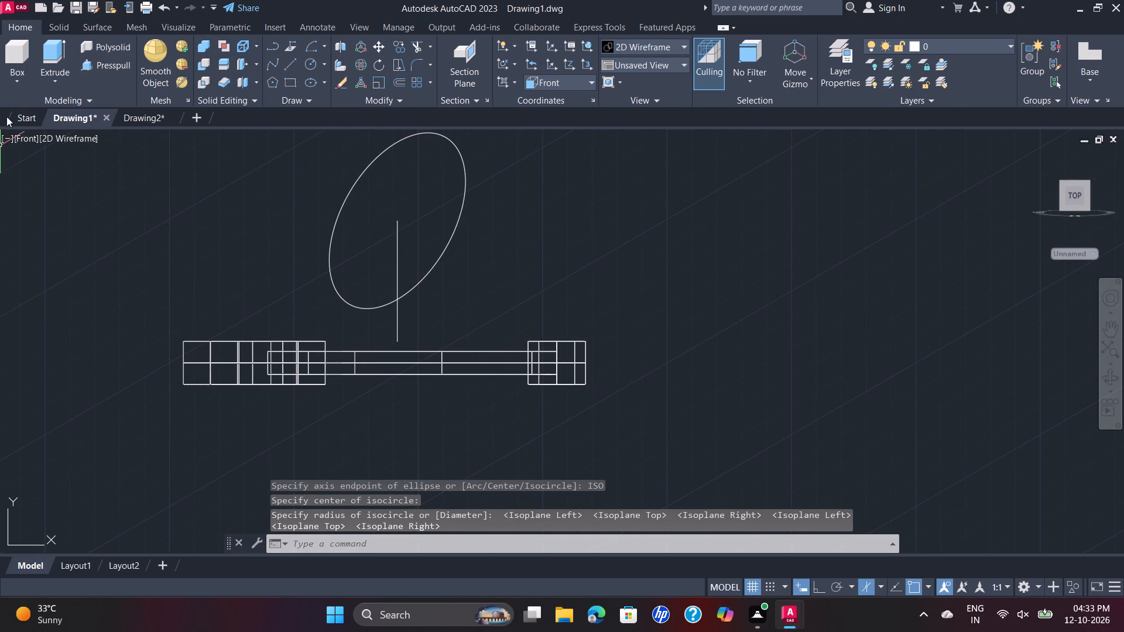
Set the model view to the SE Isometric preset.
click(30, 139)
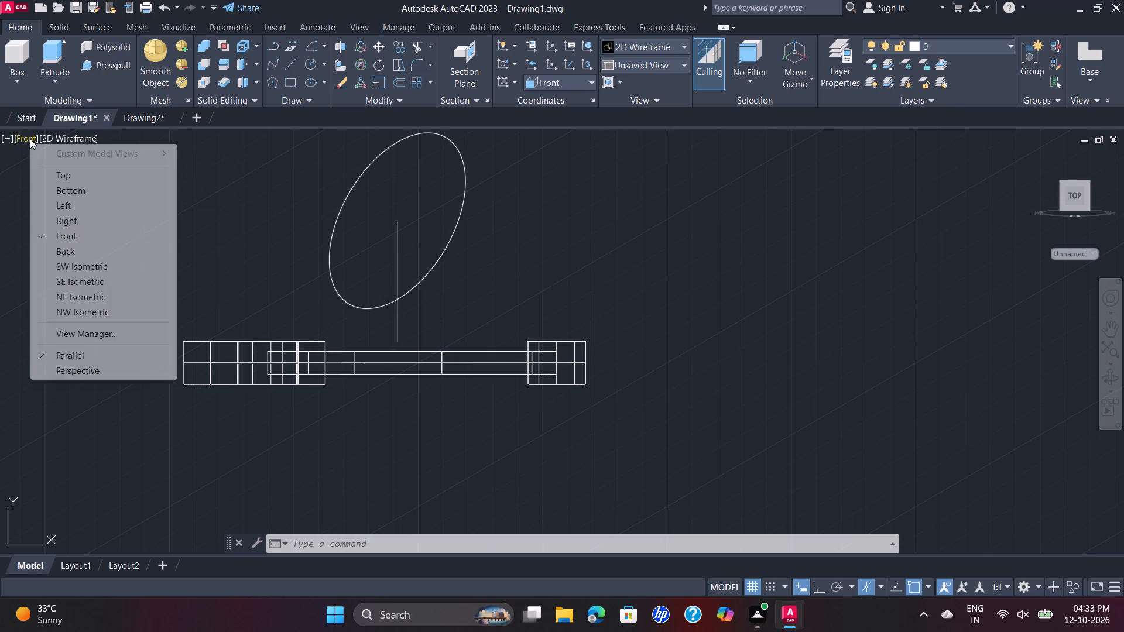
click(107, 278)
scroll(489, 349, up, 2)
scroll(503, 352, down, 1)
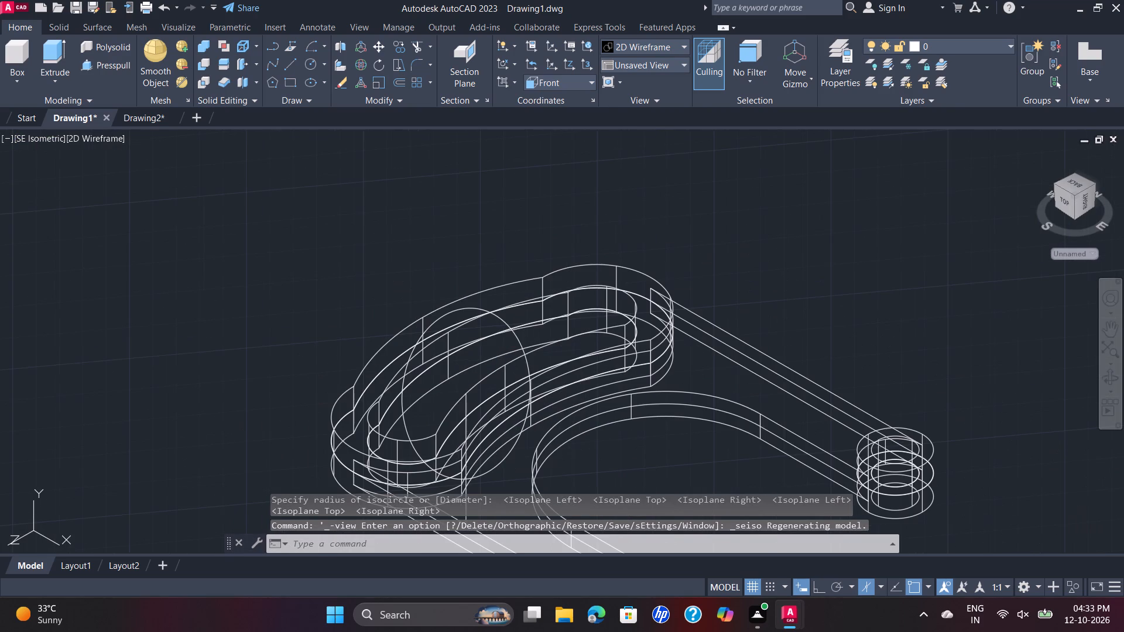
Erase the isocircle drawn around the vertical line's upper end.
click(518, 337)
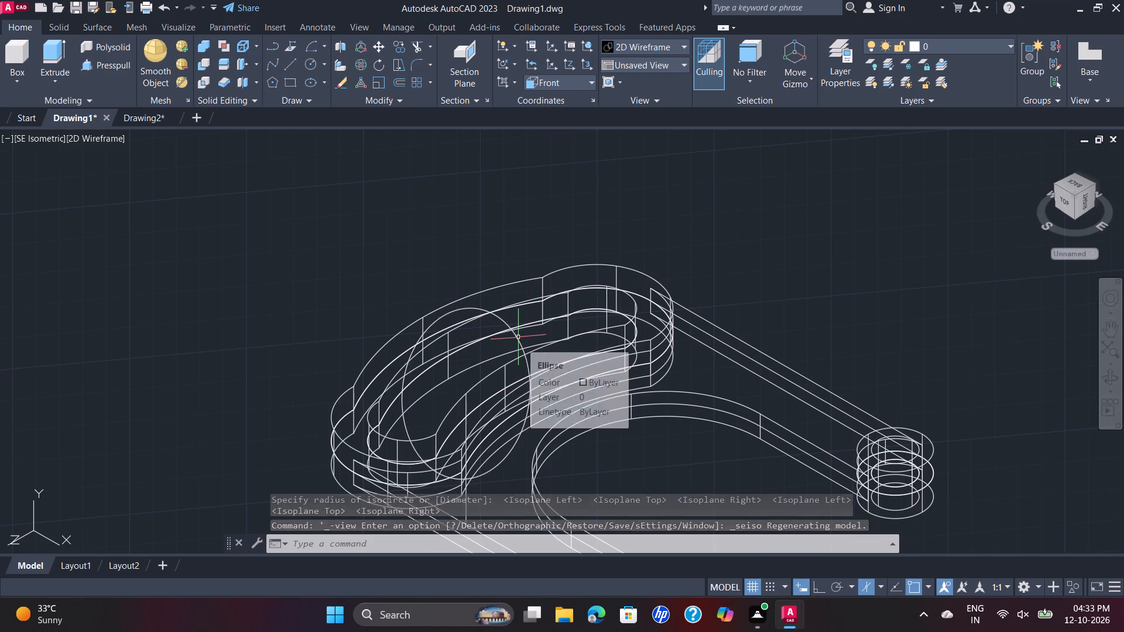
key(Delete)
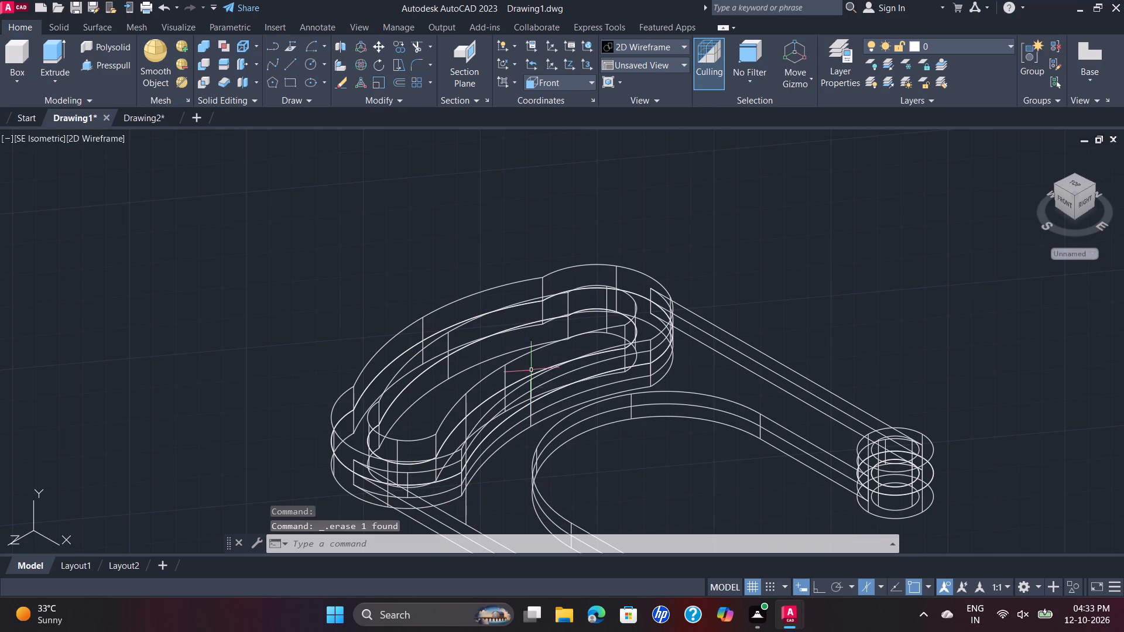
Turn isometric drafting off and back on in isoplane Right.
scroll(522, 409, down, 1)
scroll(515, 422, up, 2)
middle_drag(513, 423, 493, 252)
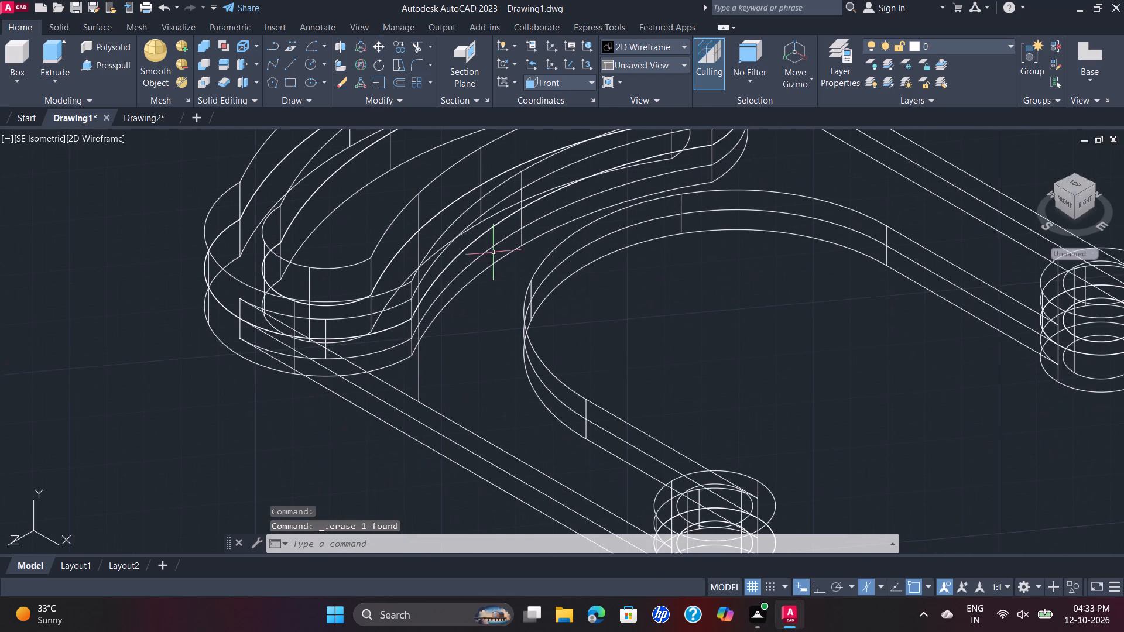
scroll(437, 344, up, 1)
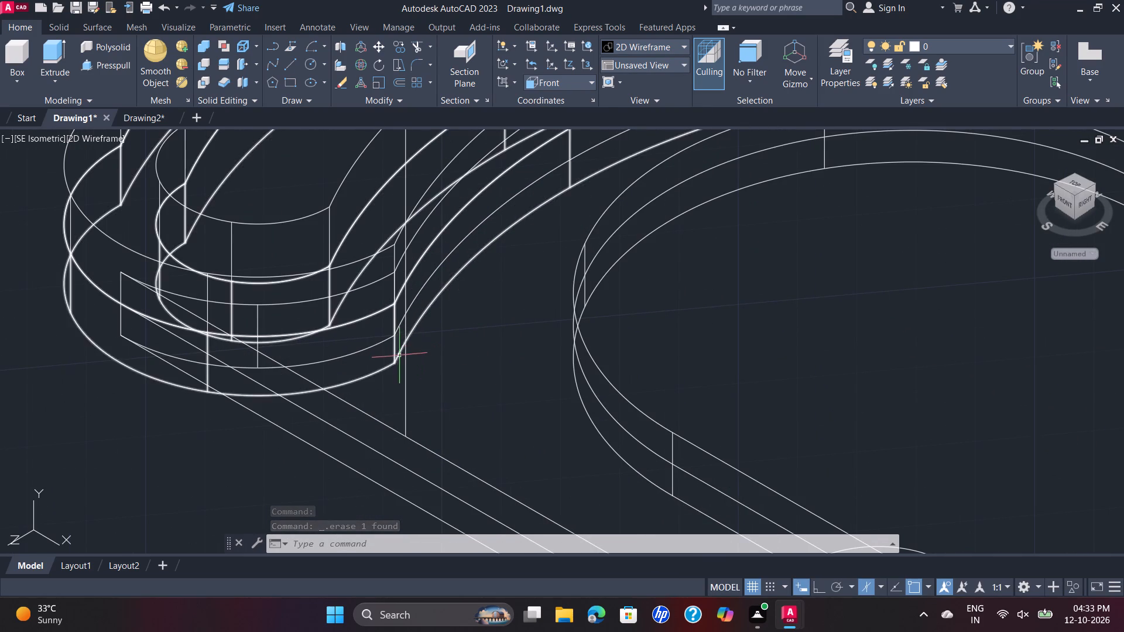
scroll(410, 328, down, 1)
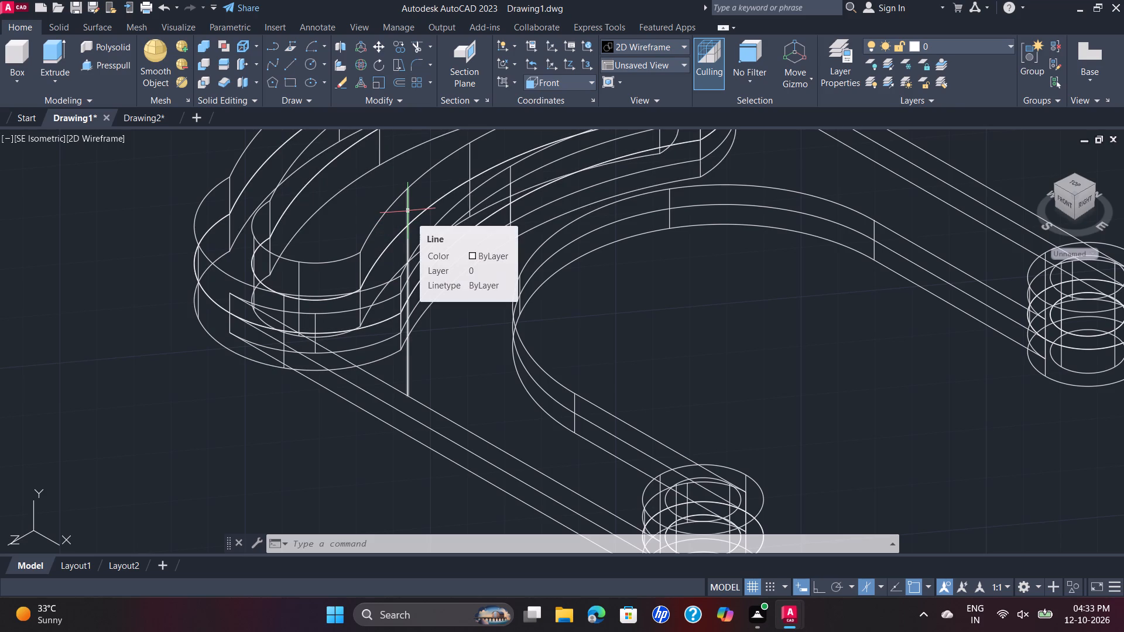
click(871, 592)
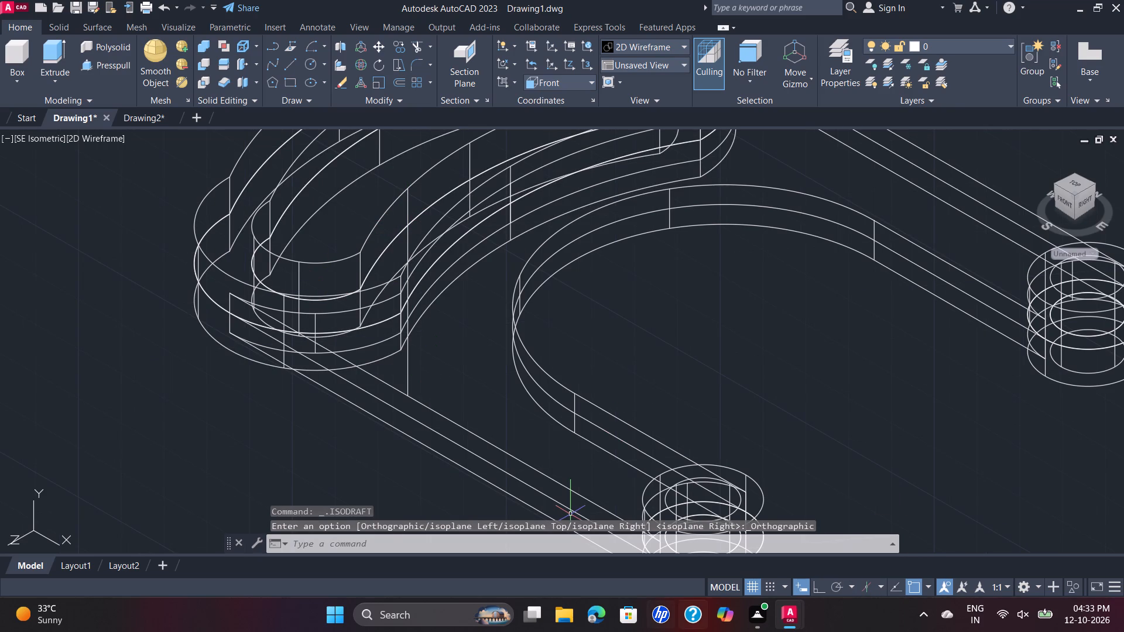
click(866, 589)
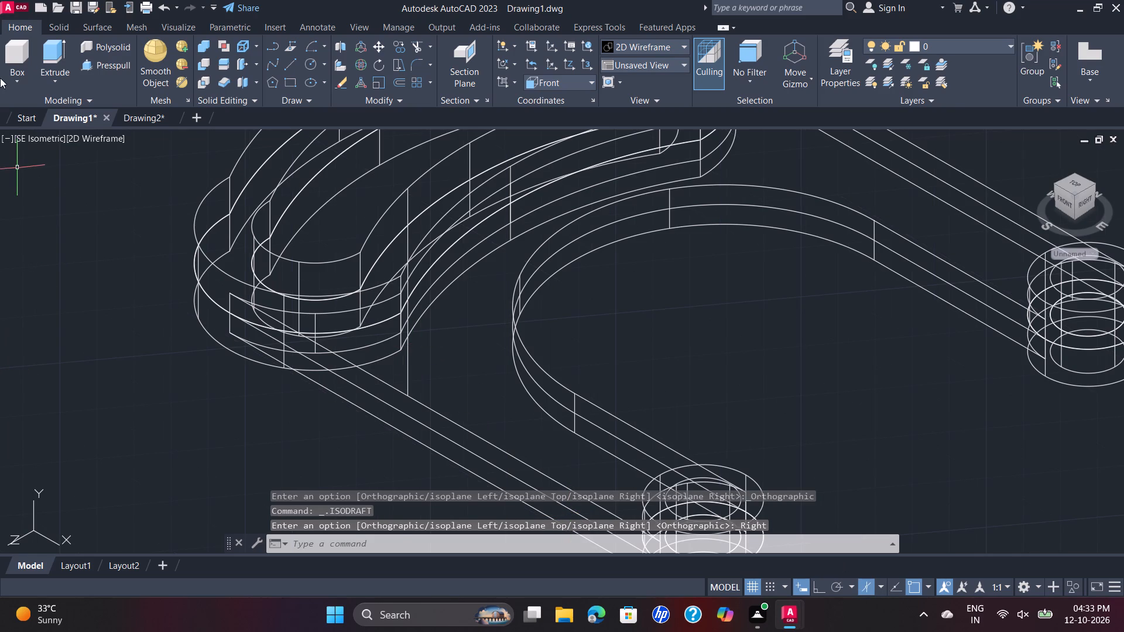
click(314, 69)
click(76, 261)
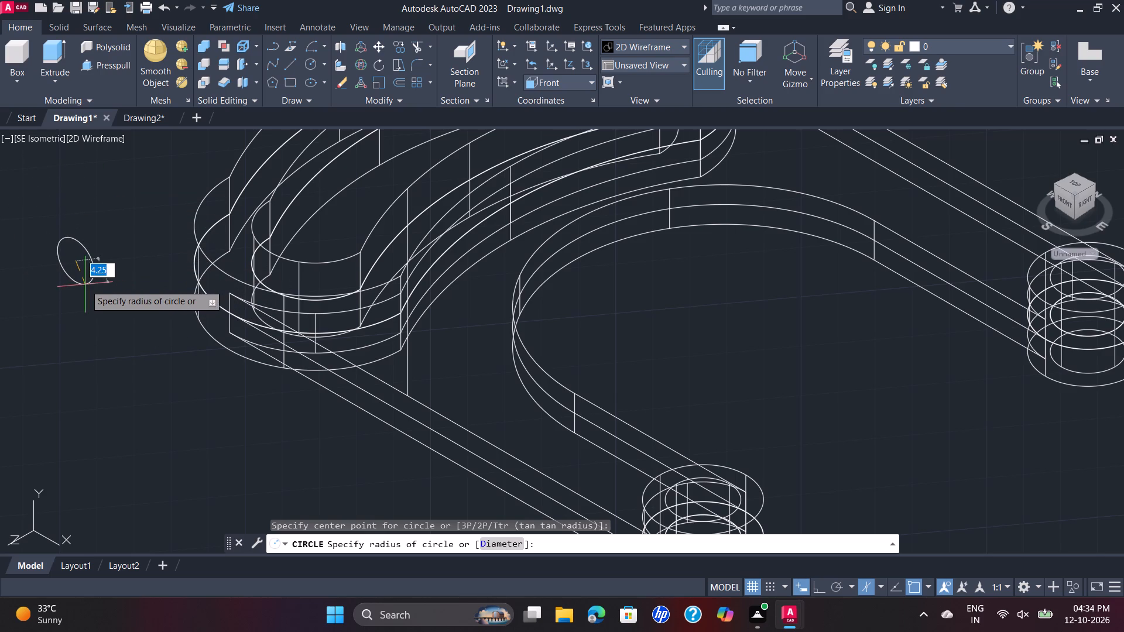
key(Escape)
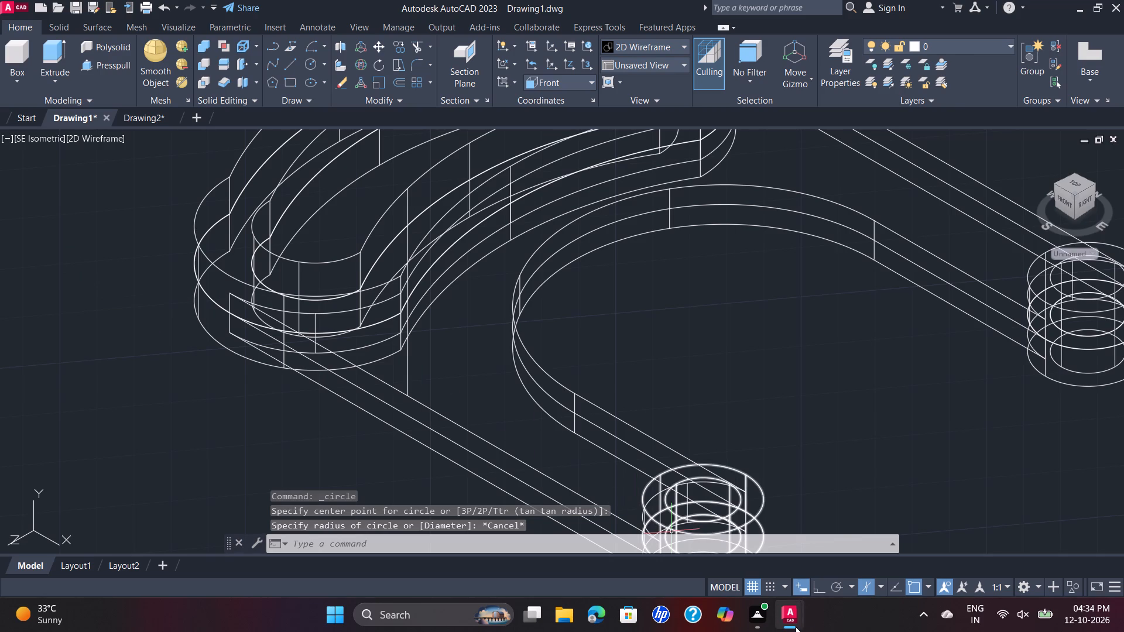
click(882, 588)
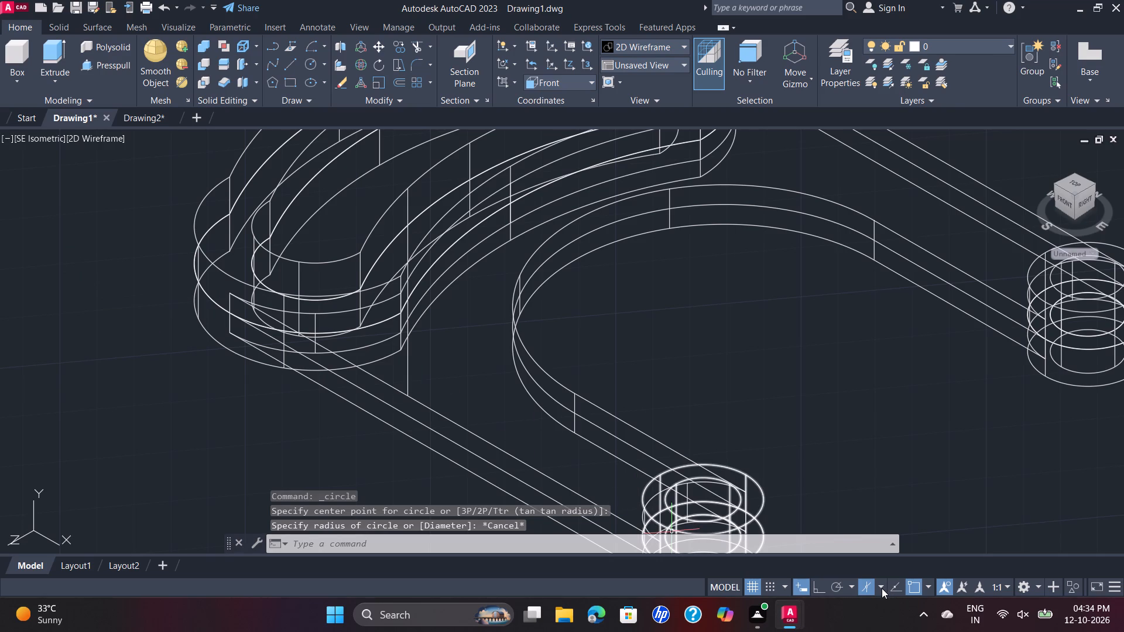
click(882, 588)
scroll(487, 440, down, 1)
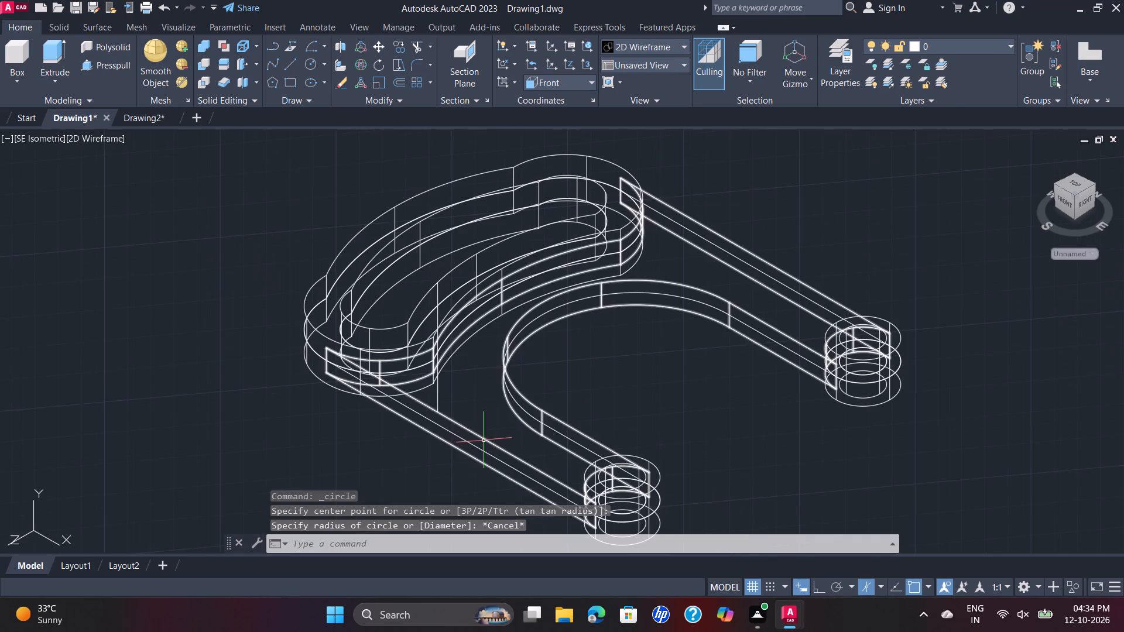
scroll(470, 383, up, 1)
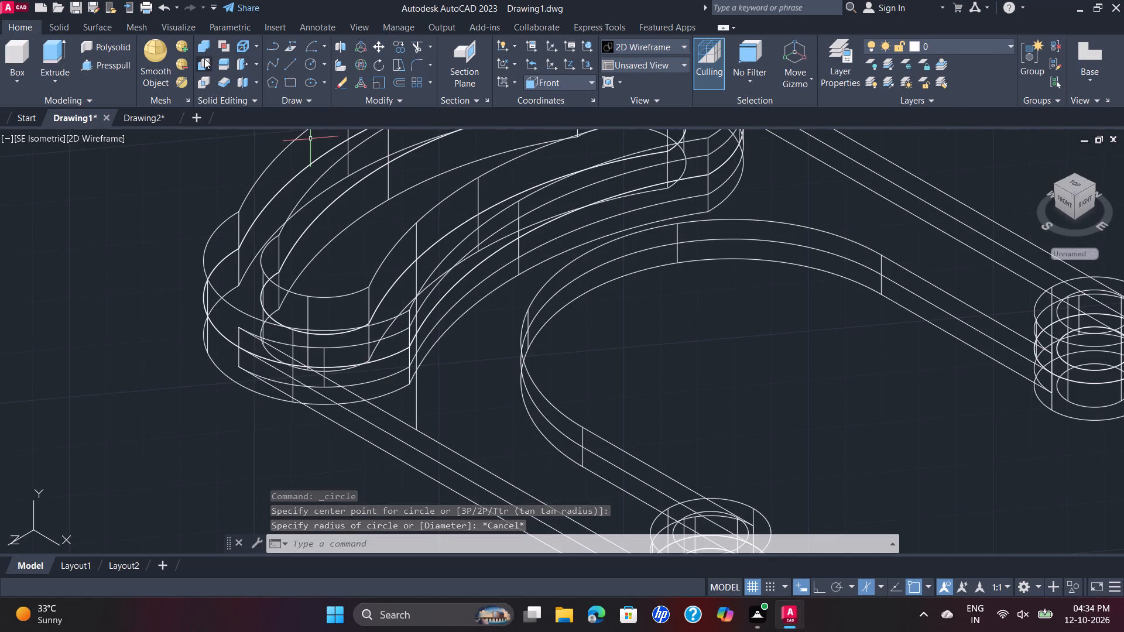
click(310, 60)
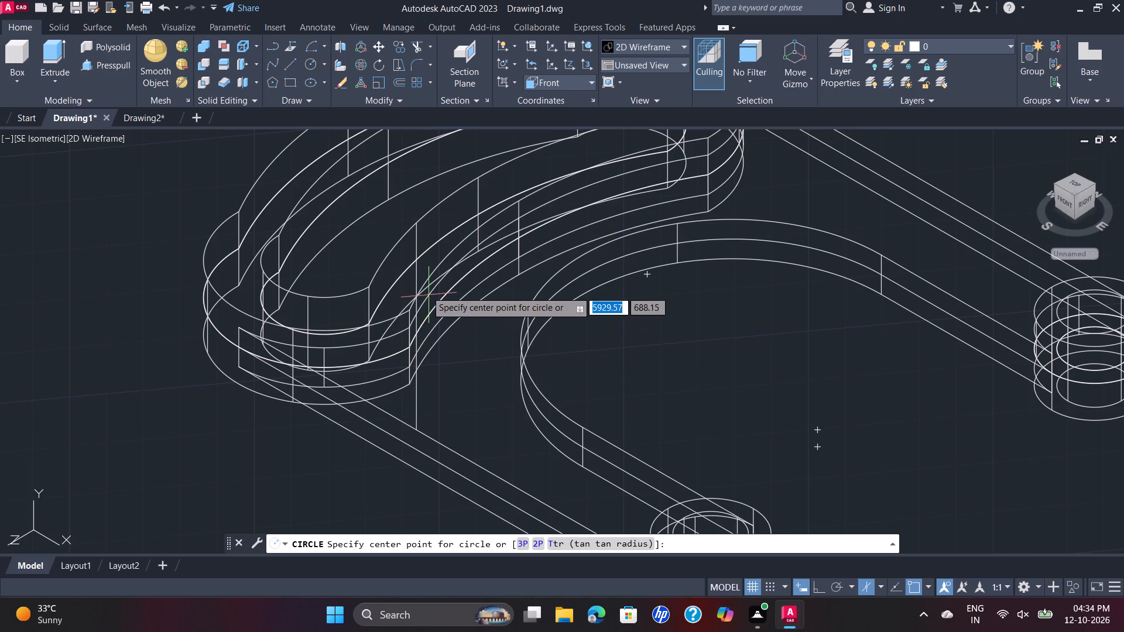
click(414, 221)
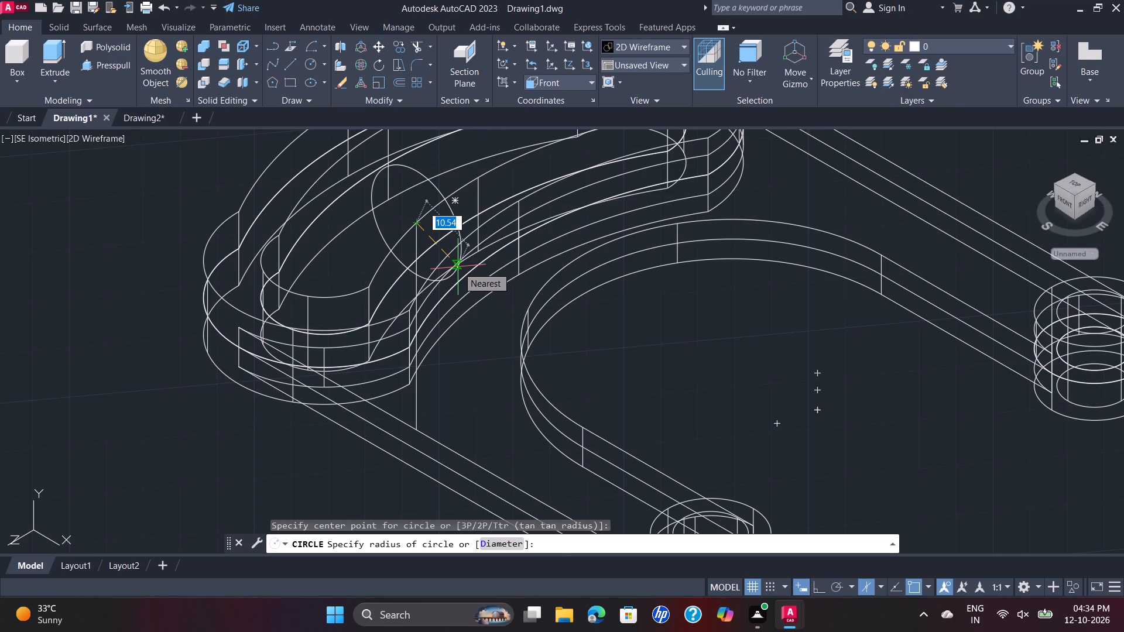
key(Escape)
Set the visual style to Shades of Gray.
click(117, 142)
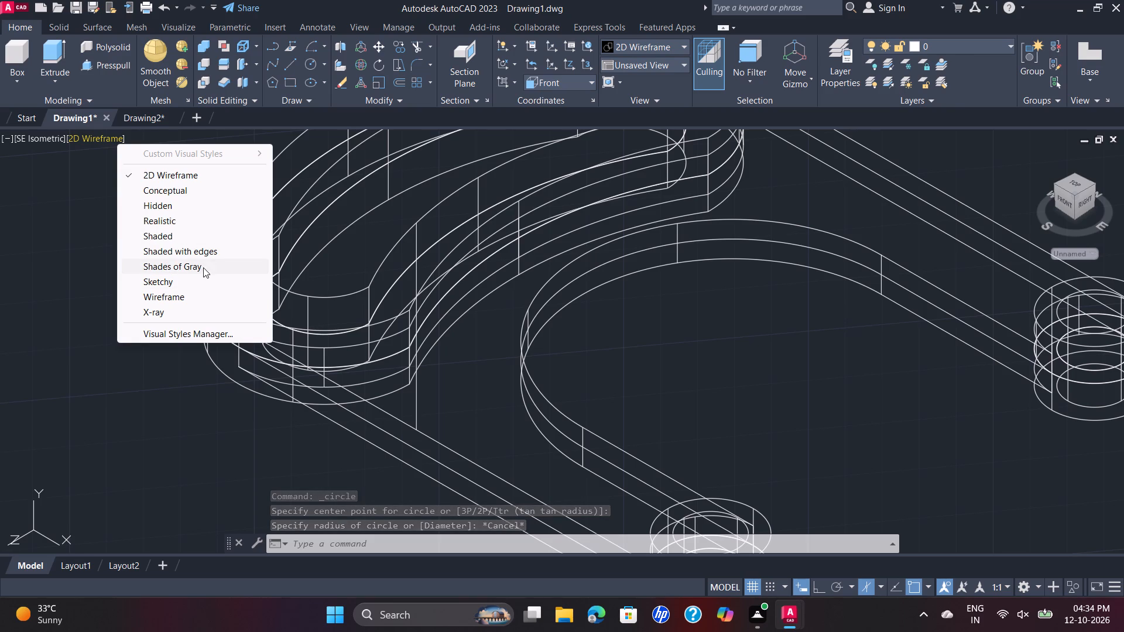
click(210, 264)
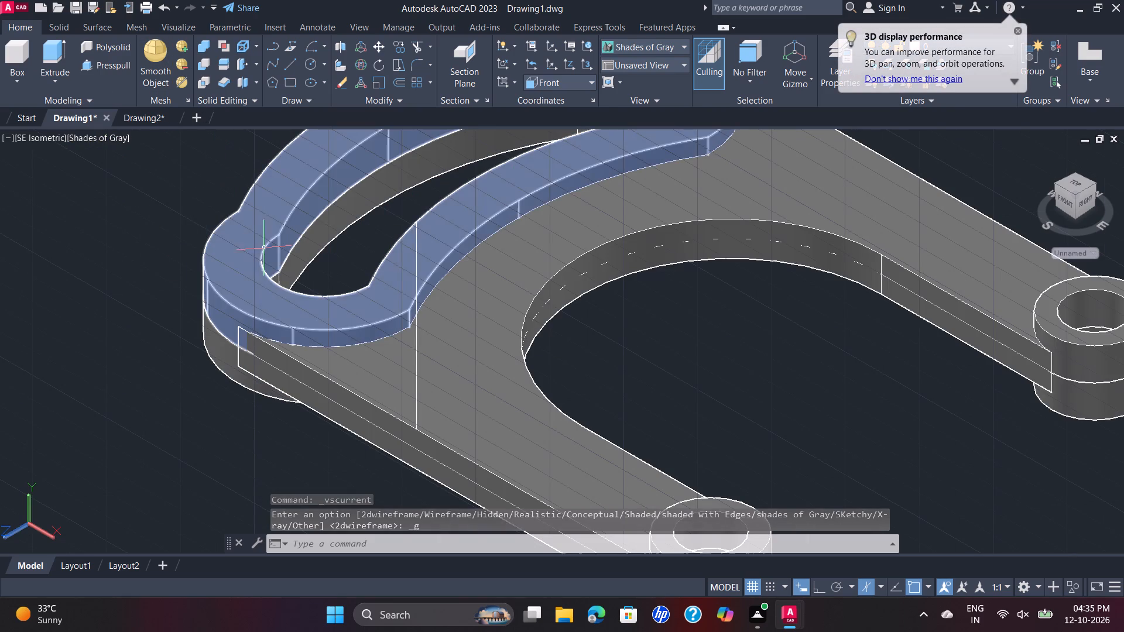
key(space)
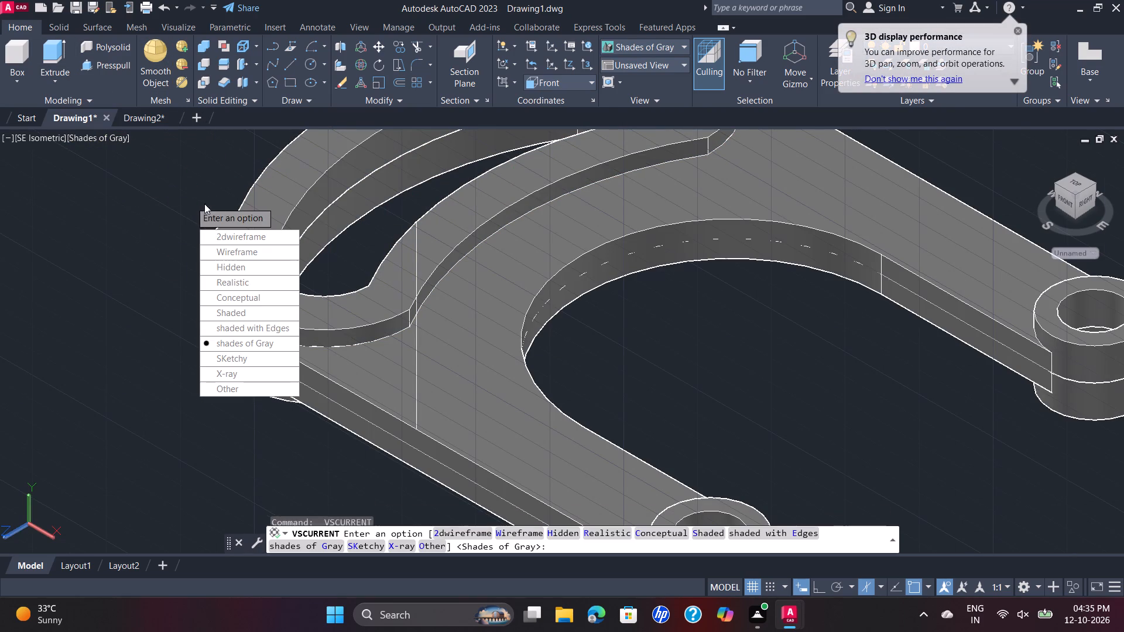
key(Escape)
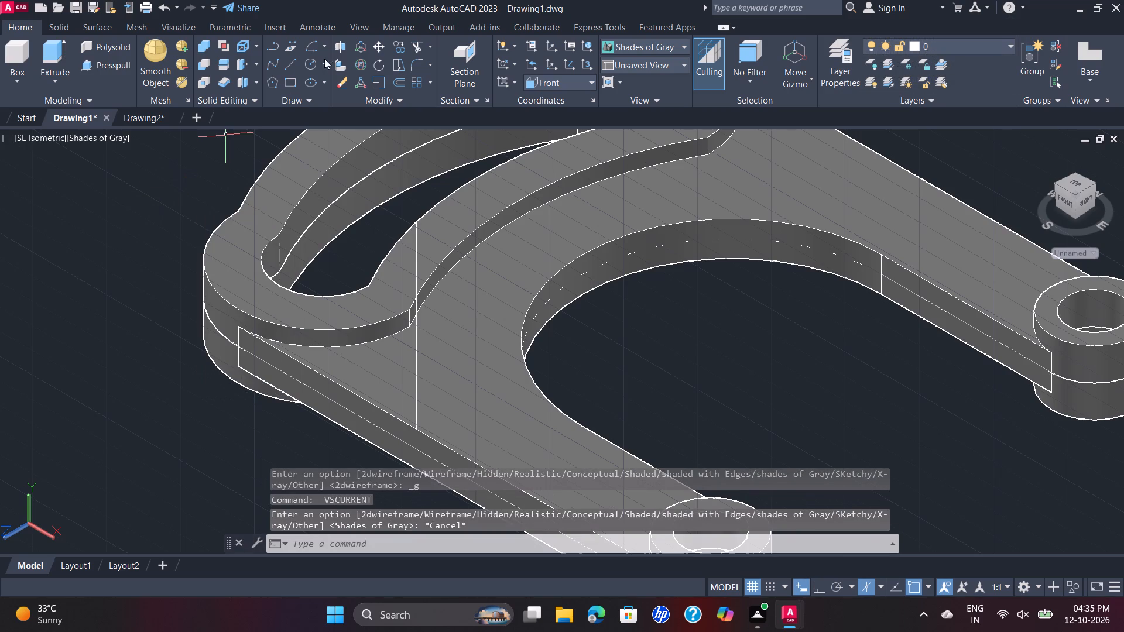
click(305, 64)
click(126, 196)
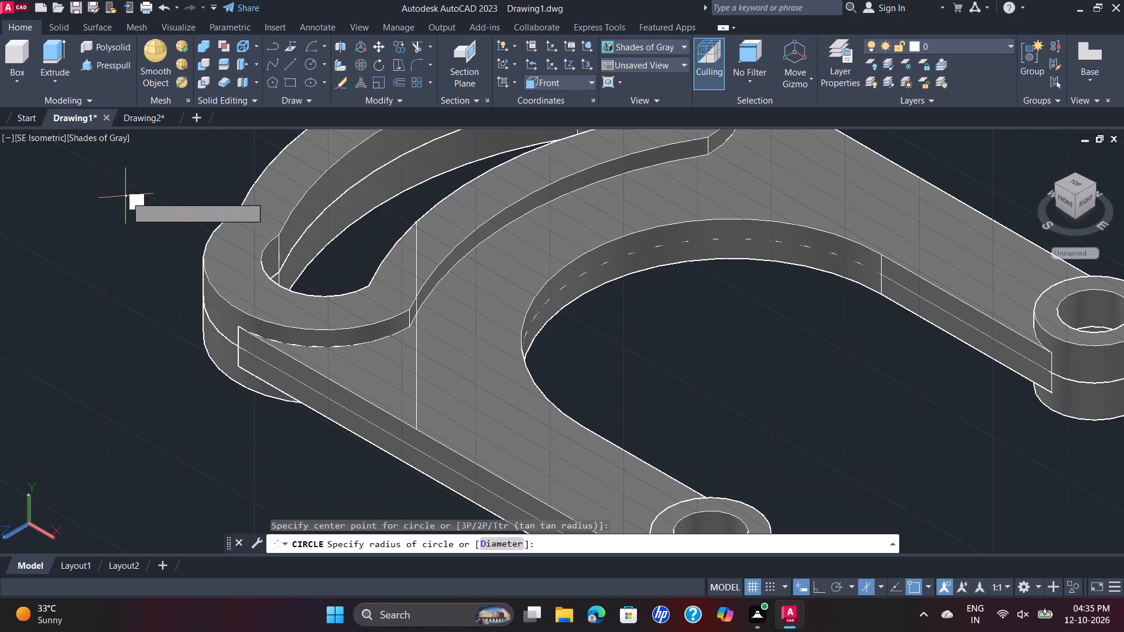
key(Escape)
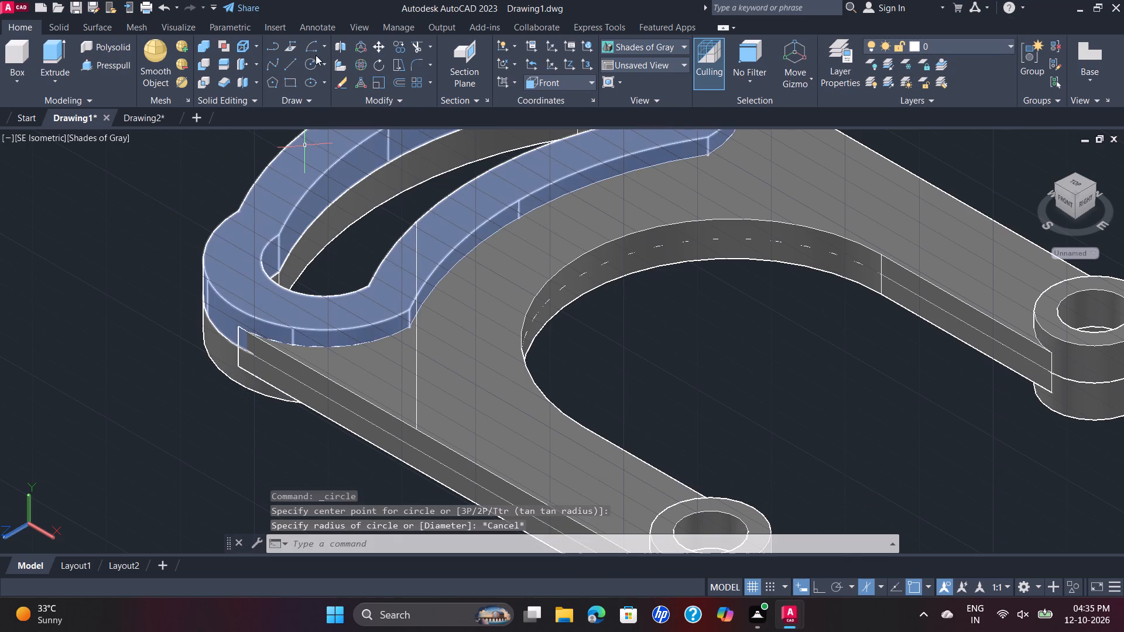
Start a circle centred on the upper endpoint of the vertical line.
click(307, 68)
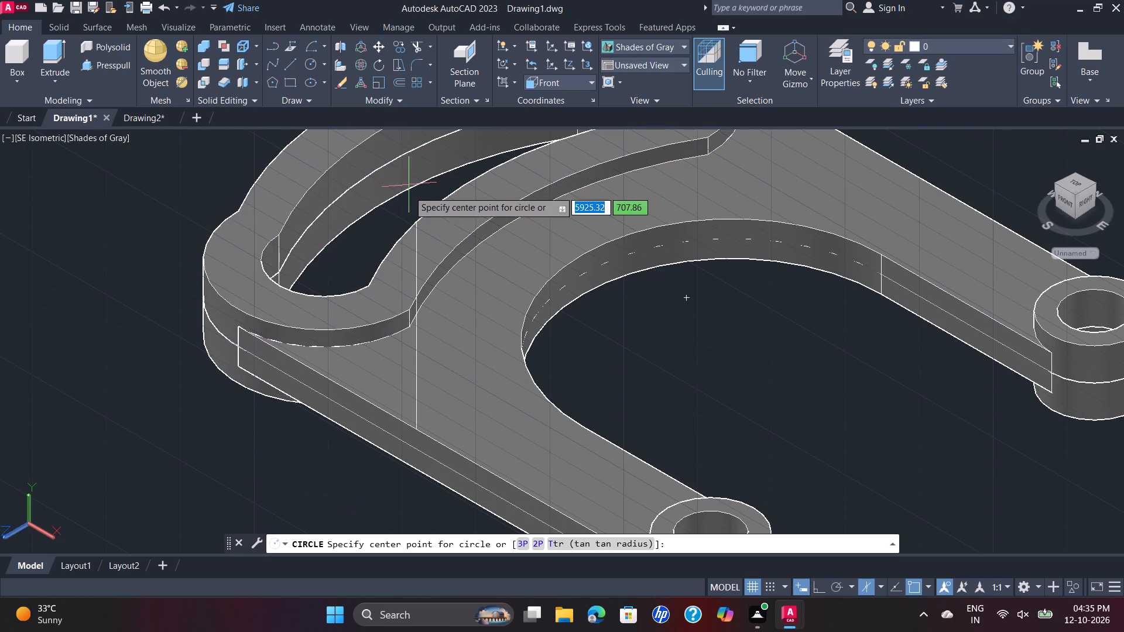
click(417, 226)
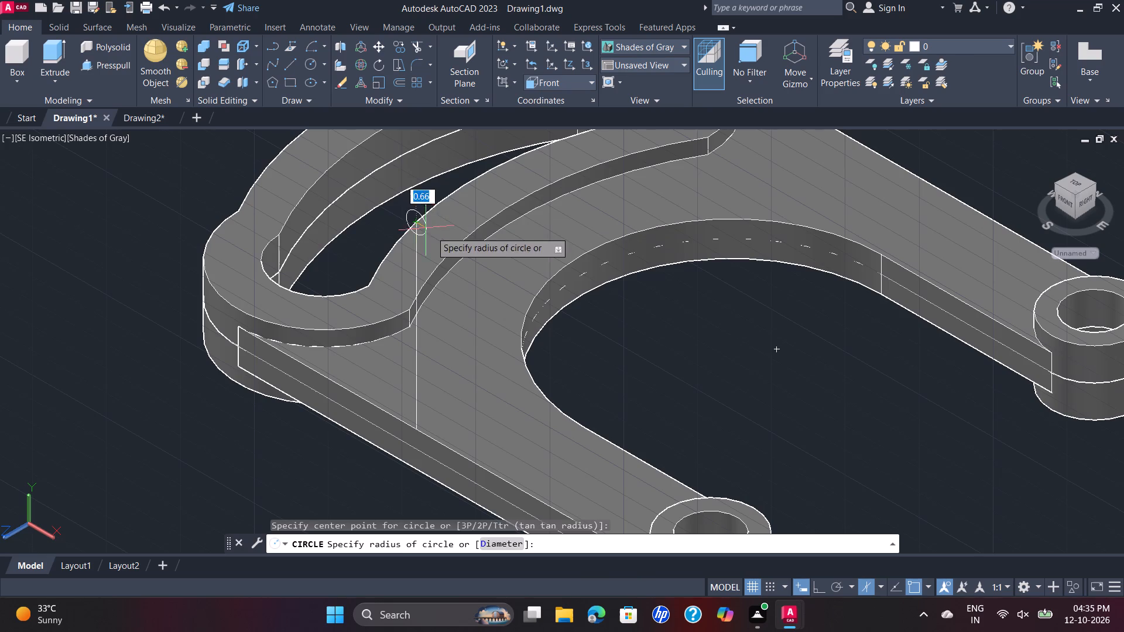
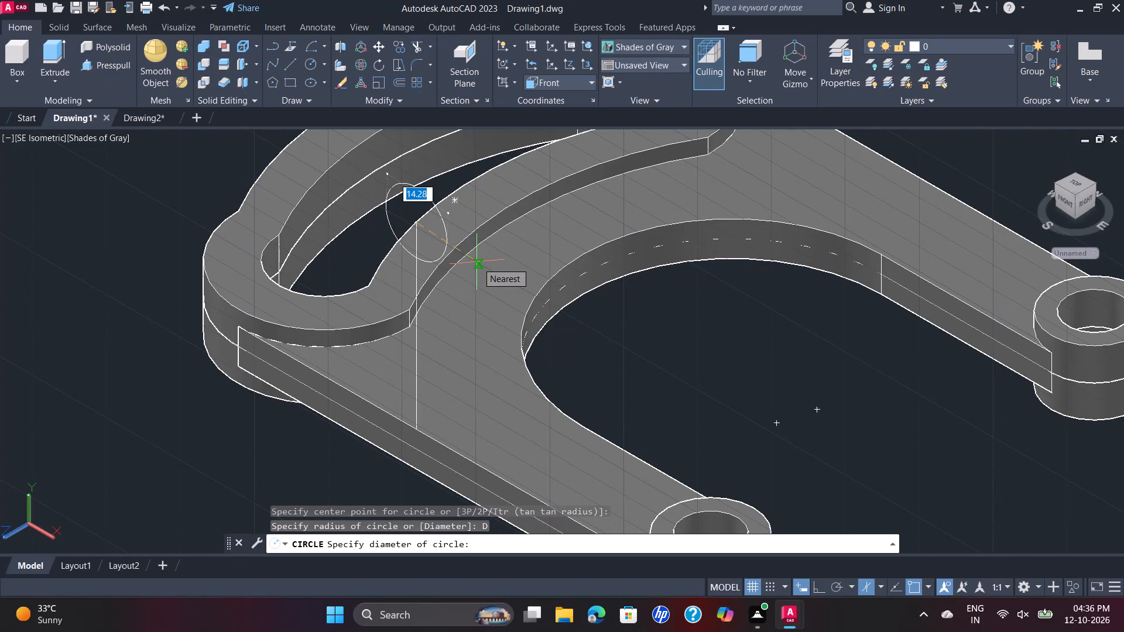
Complete the circle at the vertical line's upper endpoint with a diameter of 25.
text(25)
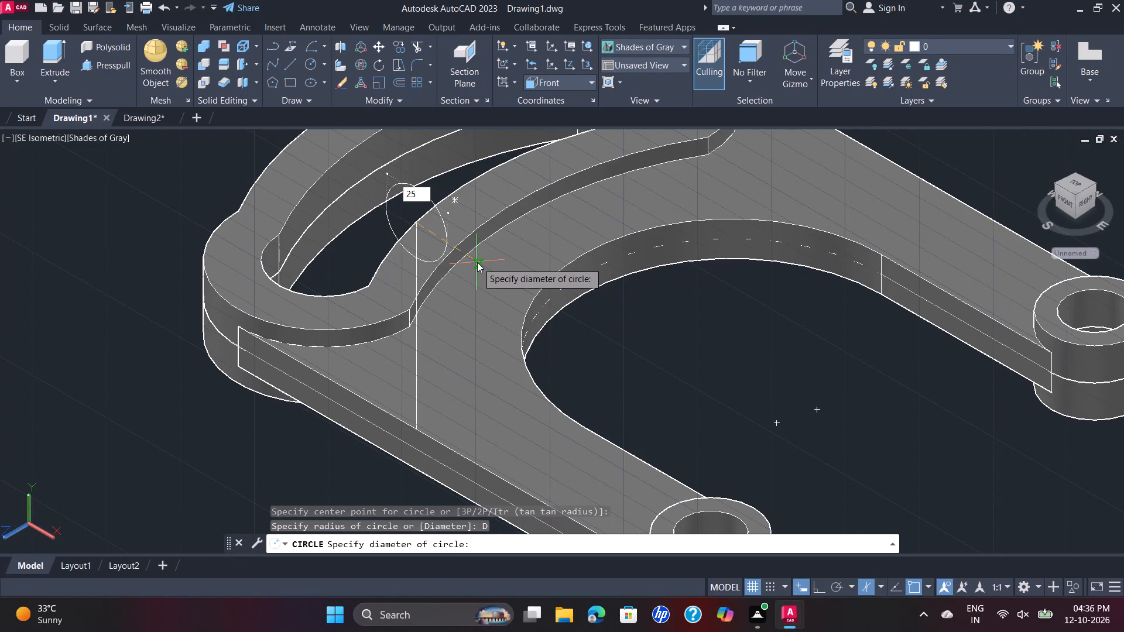
key(Return)
Start a second circle concentric with the 25-diameter circle, centred on the vertical line's upper endpoint.
key(space)
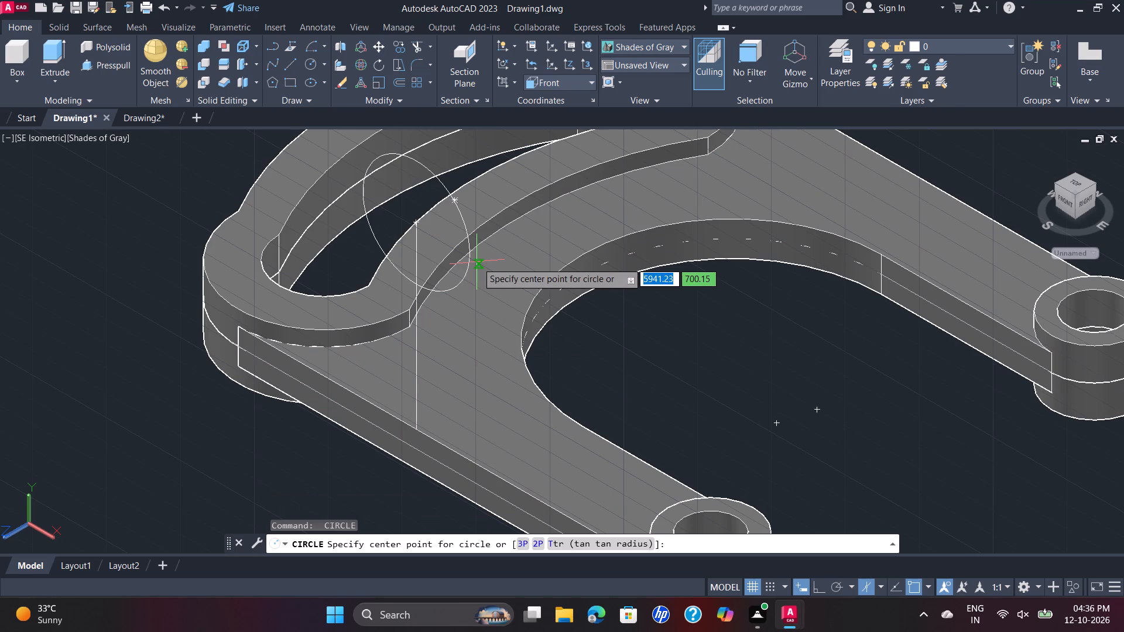
click(414, 224)
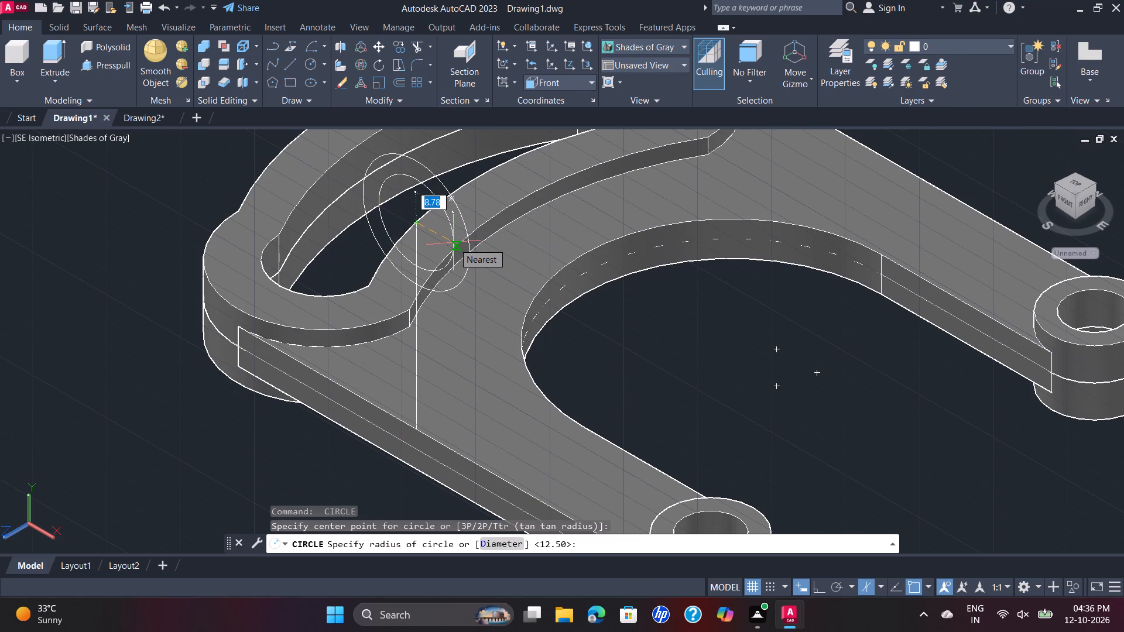
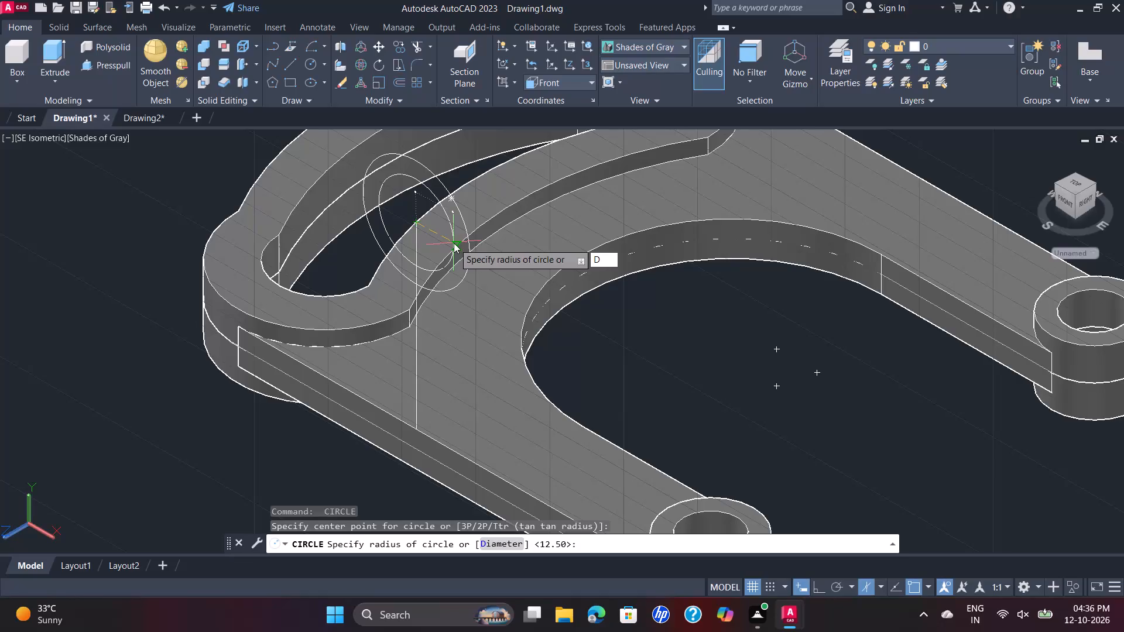
Complete the inner concentric circle at the vertical line's upper endpoint with a diameter of 12.50.
key(Return)
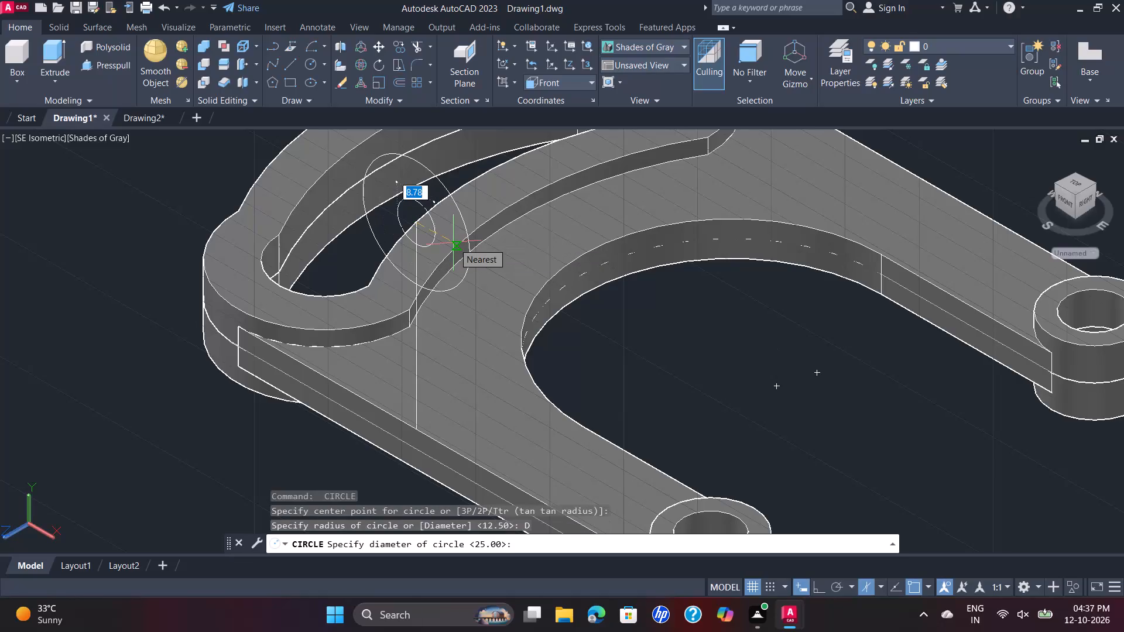
text(12)
text(.50)
key(Return)
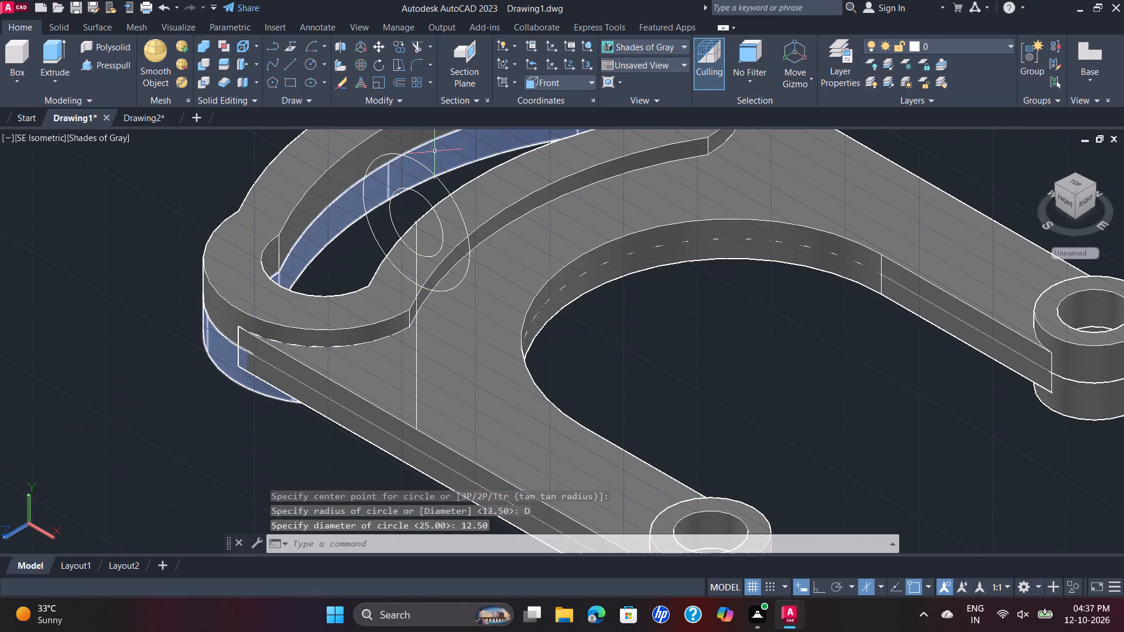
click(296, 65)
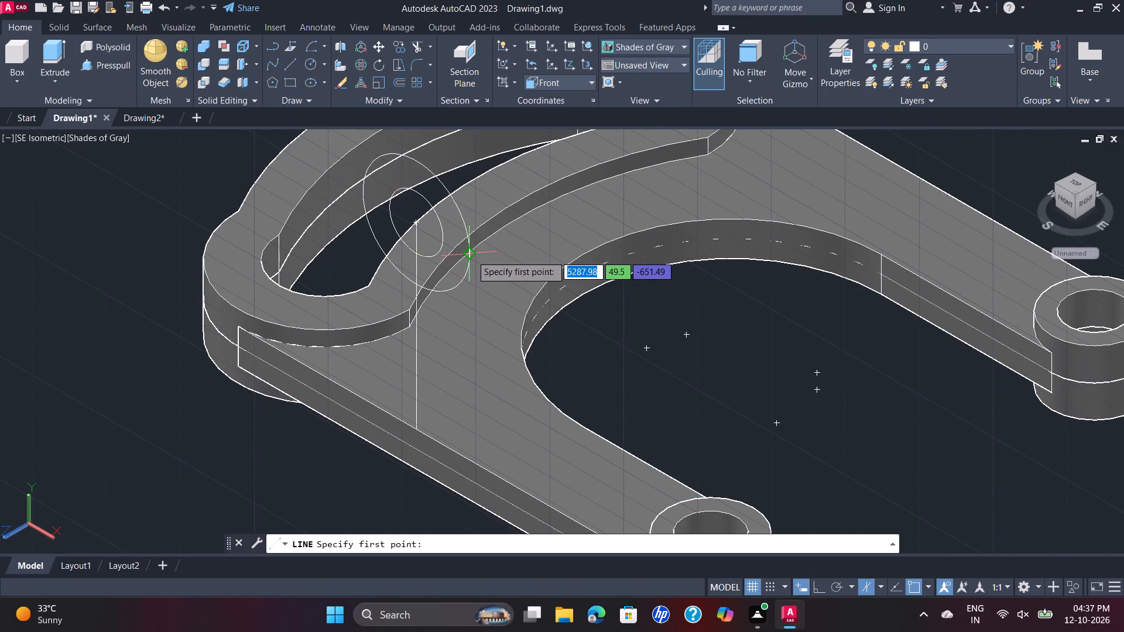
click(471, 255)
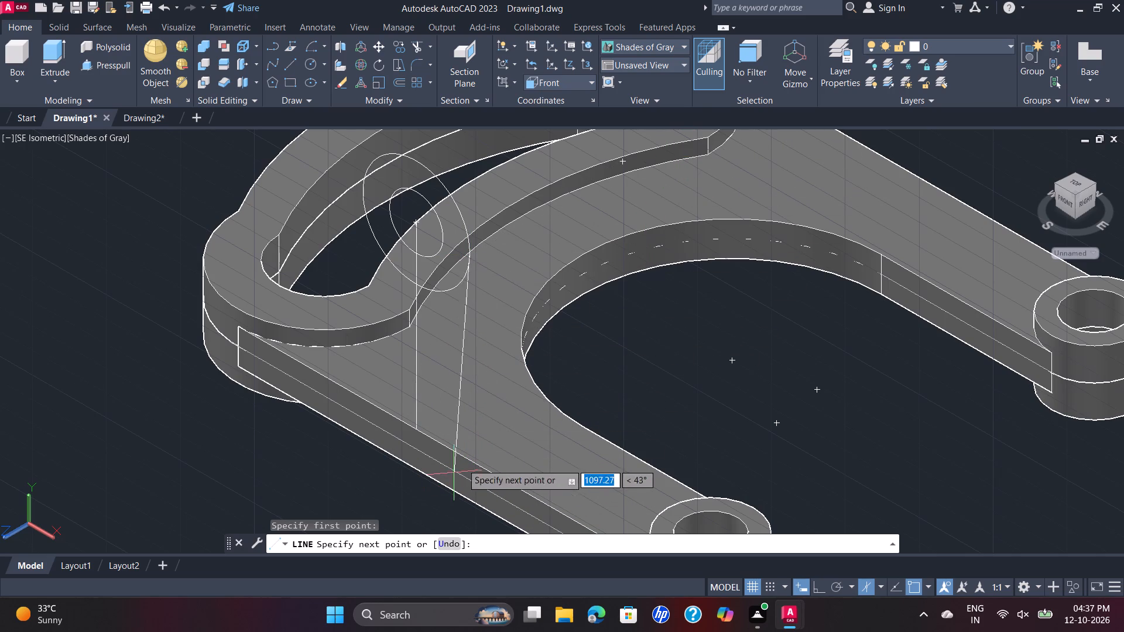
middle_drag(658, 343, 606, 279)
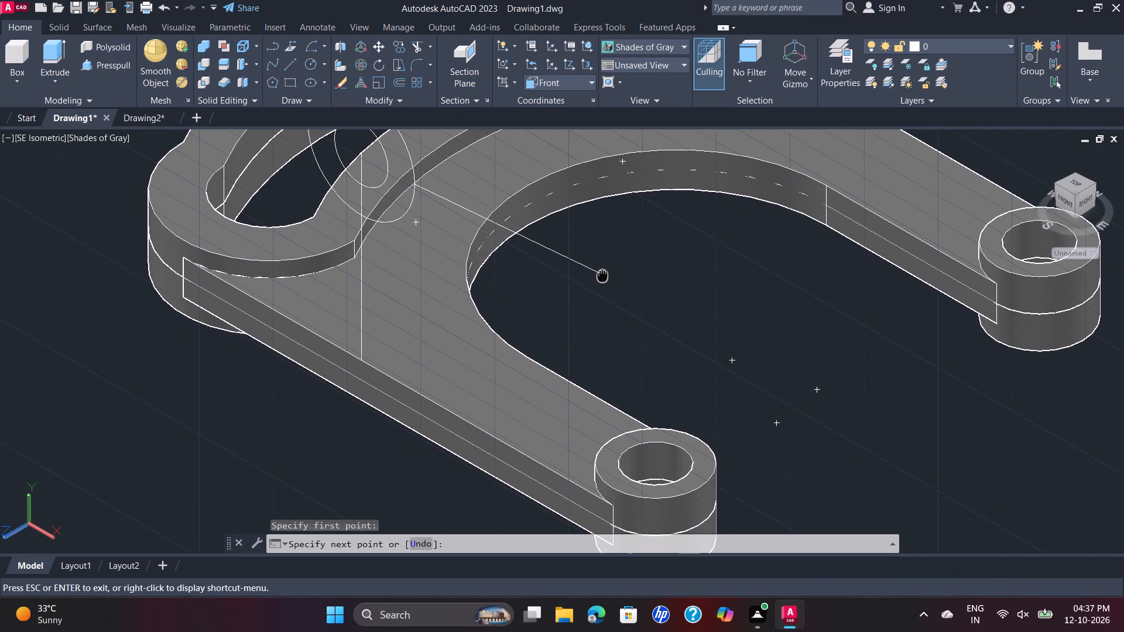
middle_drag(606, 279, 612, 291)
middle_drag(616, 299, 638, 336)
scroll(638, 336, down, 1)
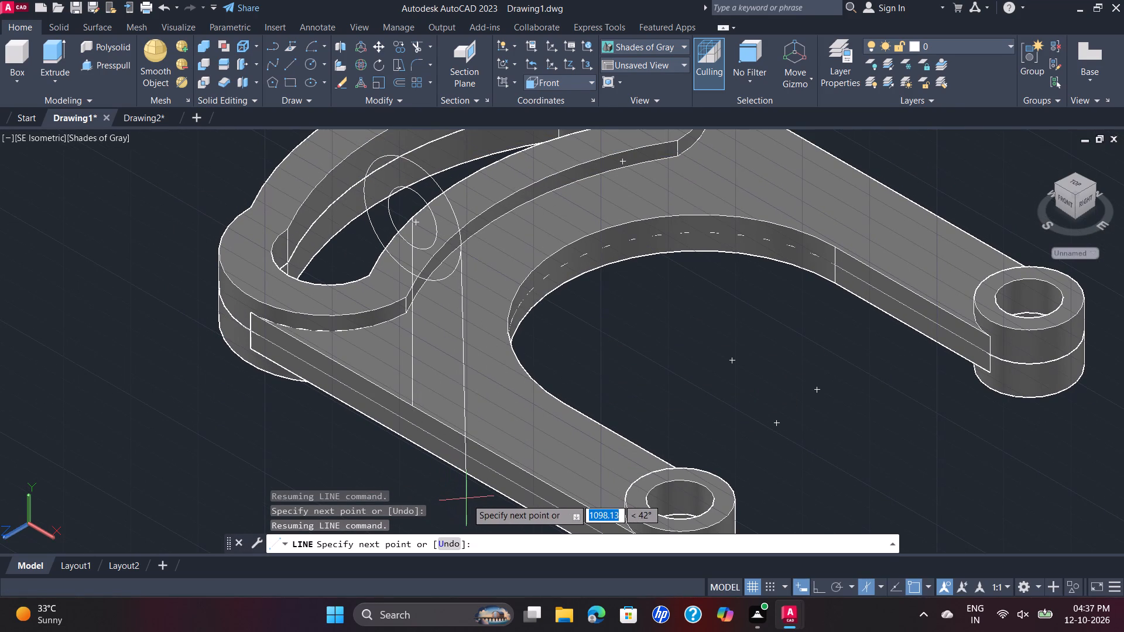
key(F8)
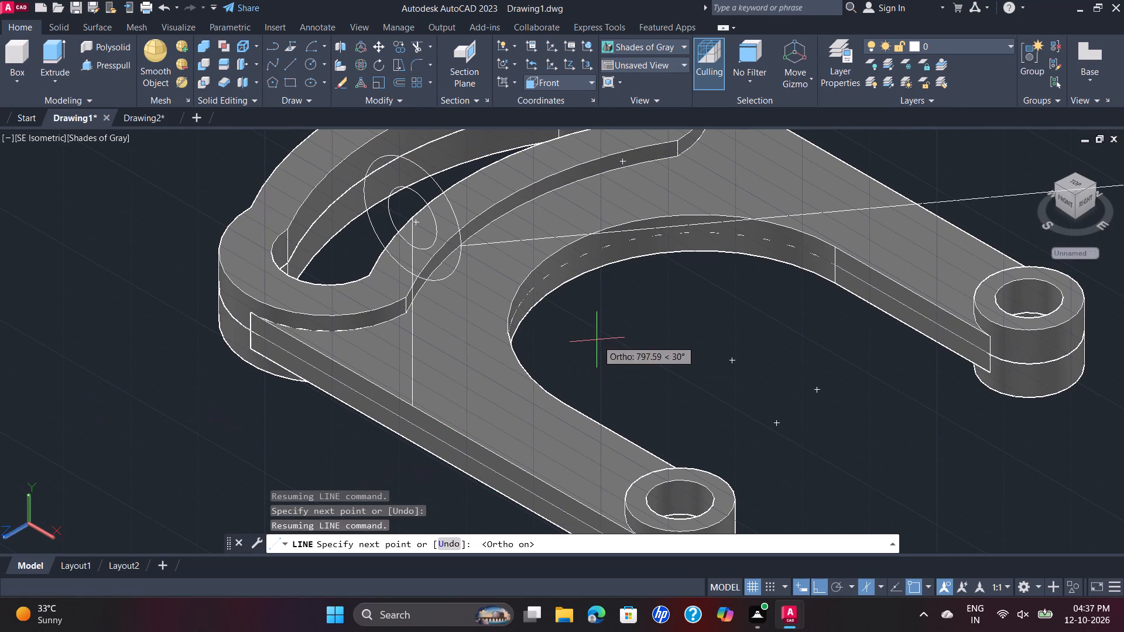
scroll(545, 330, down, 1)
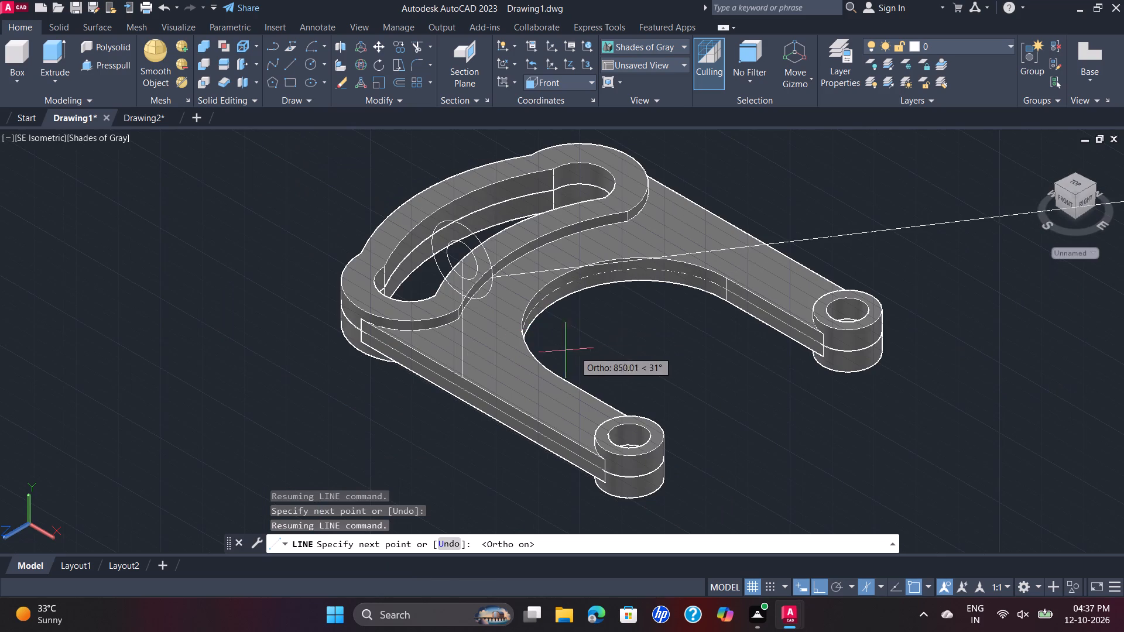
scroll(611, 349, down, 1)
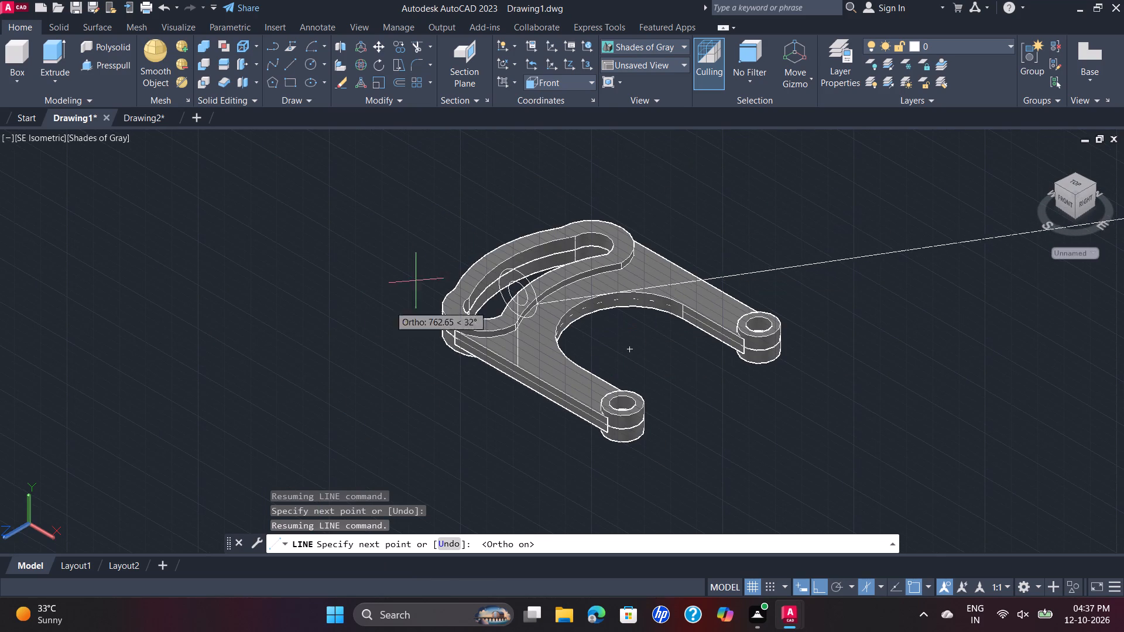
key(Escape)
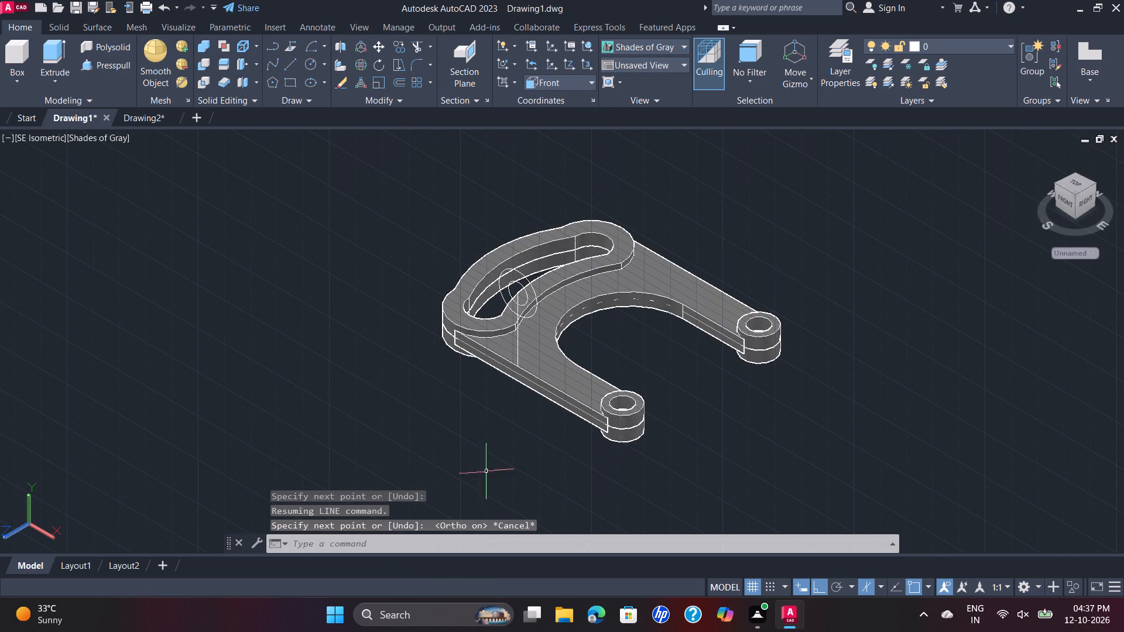
Draw a vertical line about 70 long downward from the side quadrant of the 25-diameter circle, past the plate's outer edge.
key(space)
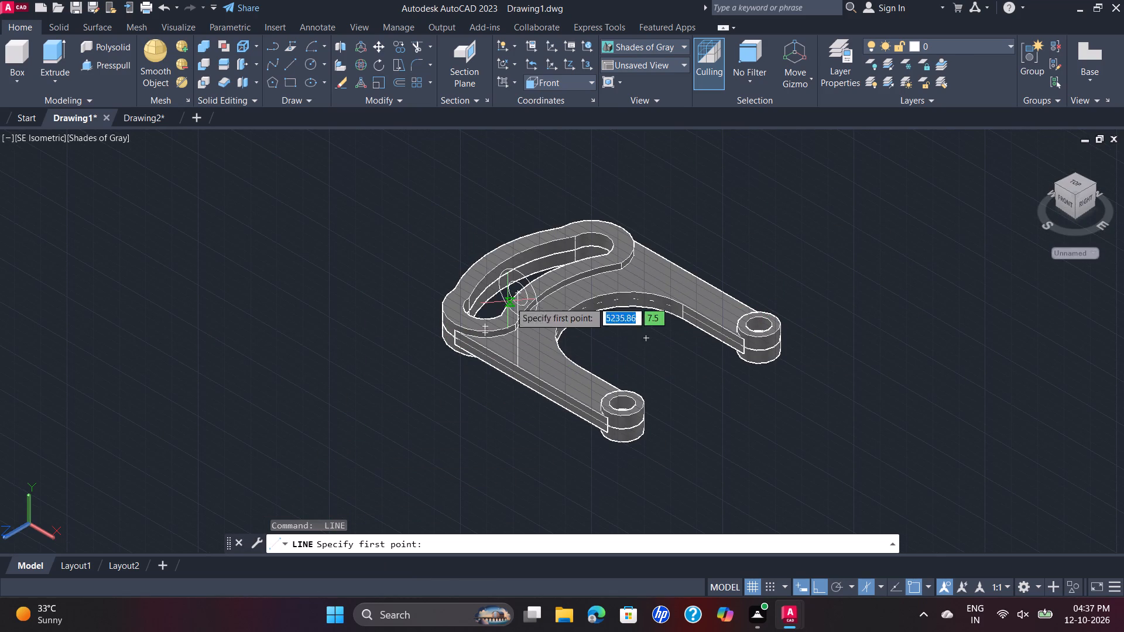
scroll(538, 317, up, 2)
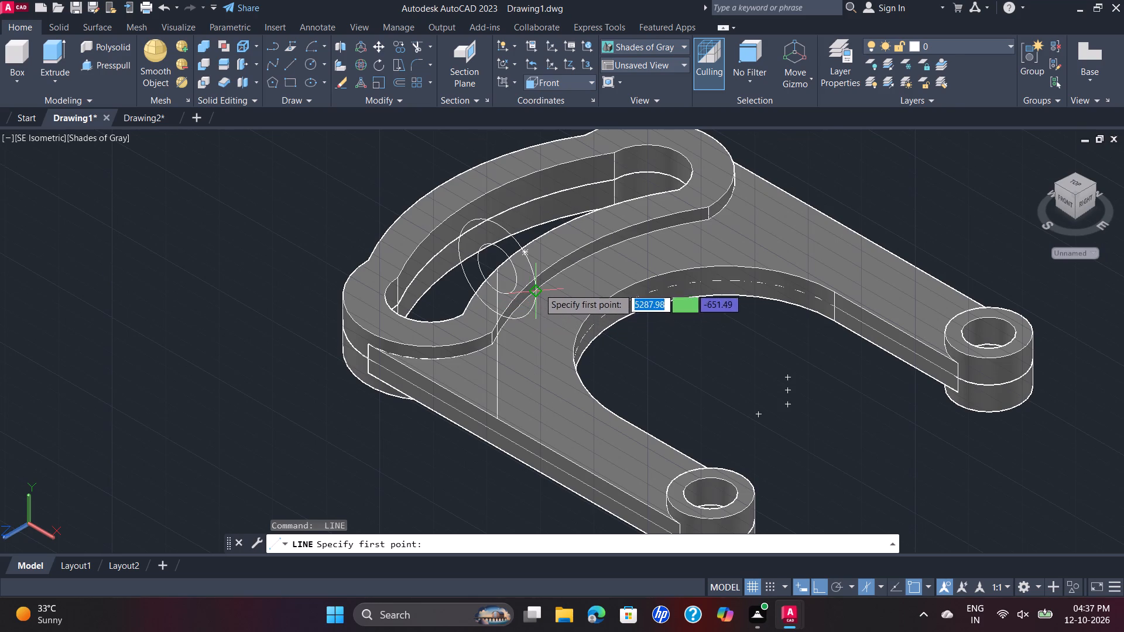
click(537, 291)
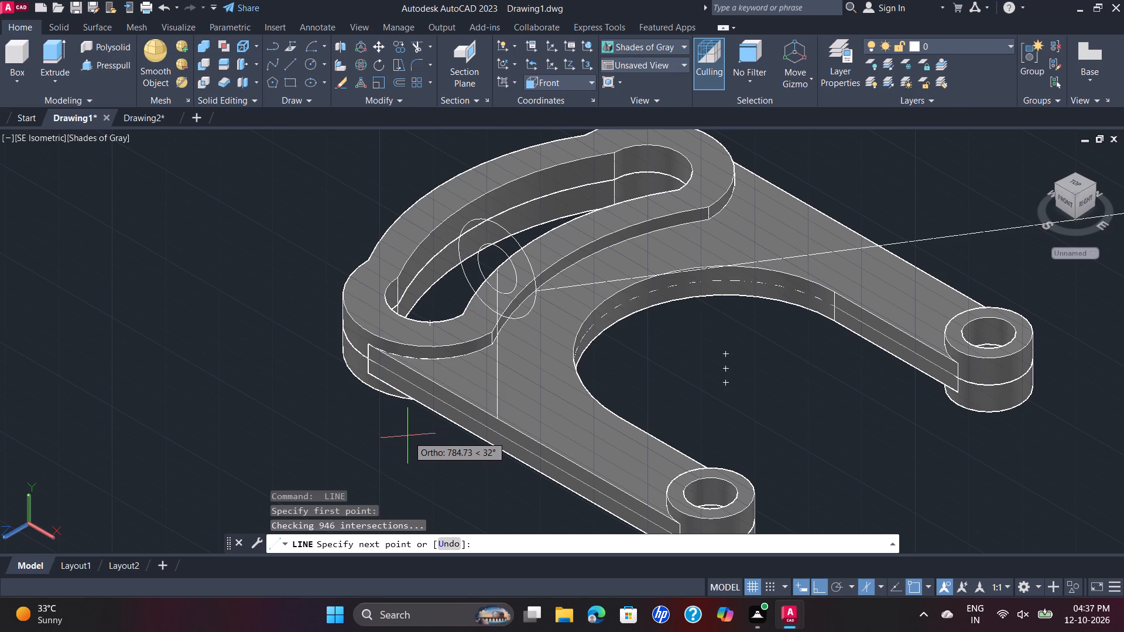
key(F8)
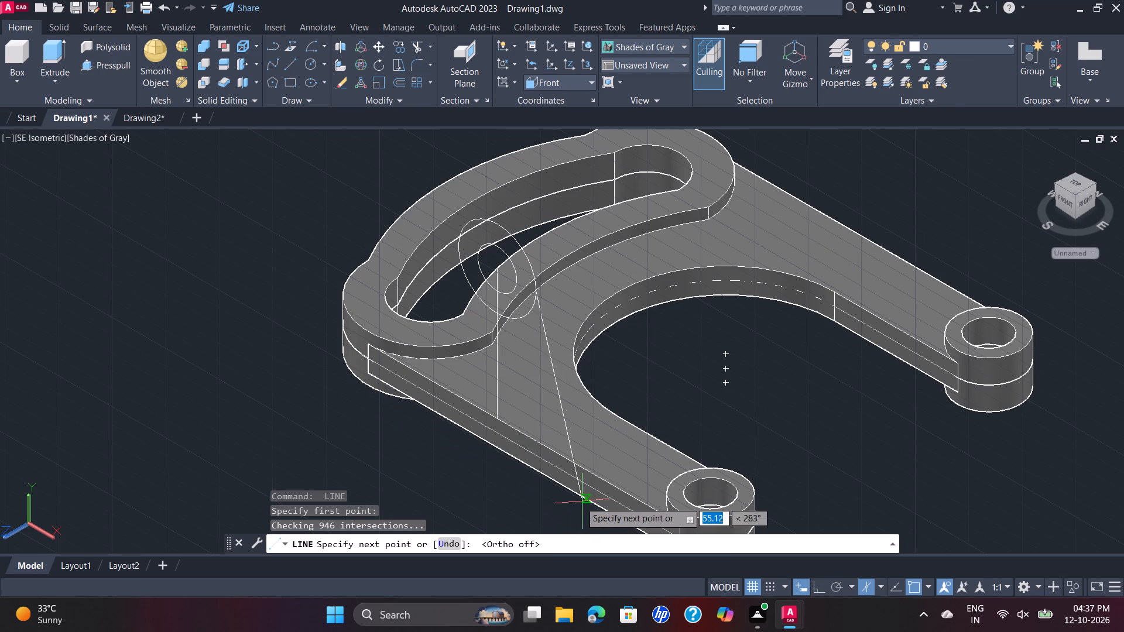
click(834, 583)
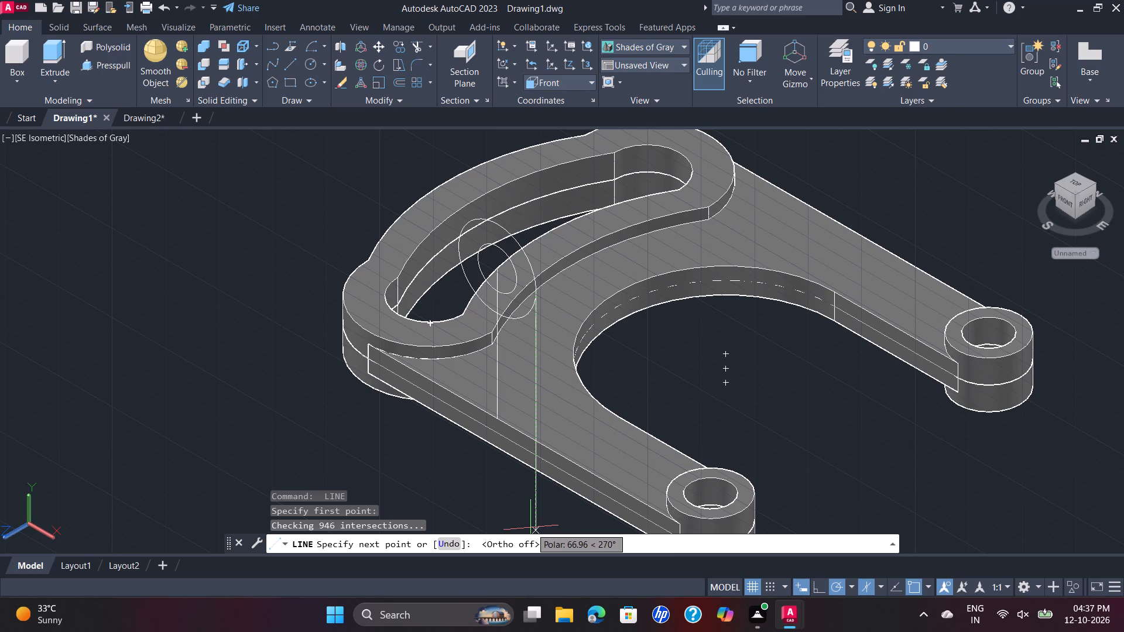
middle_drag(531, 527, 512, 440)
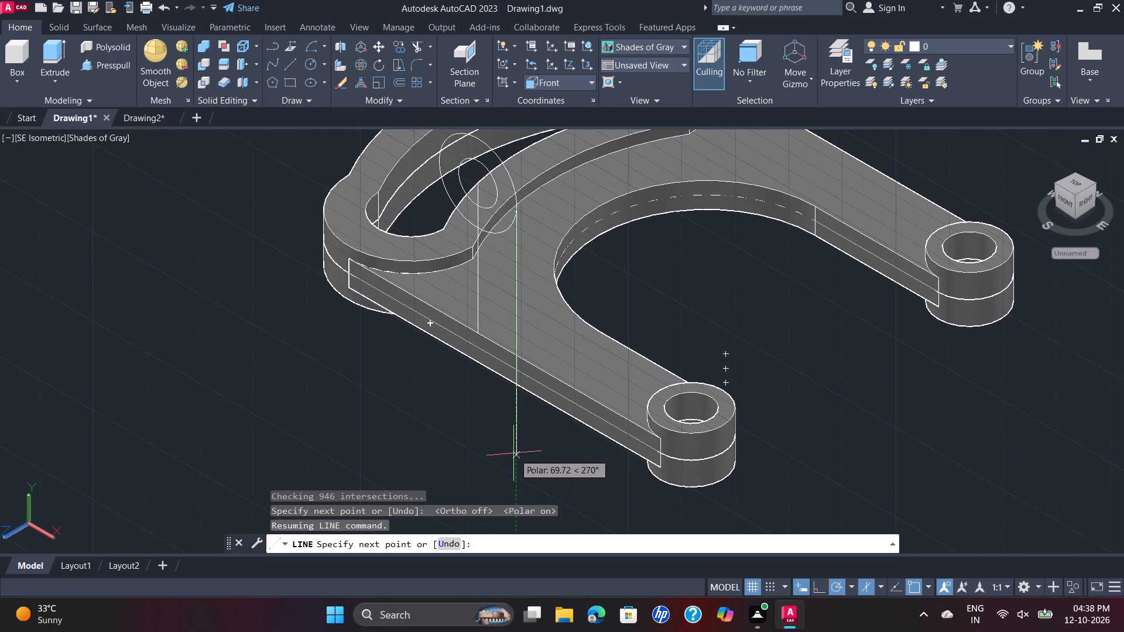
click(514, 454)
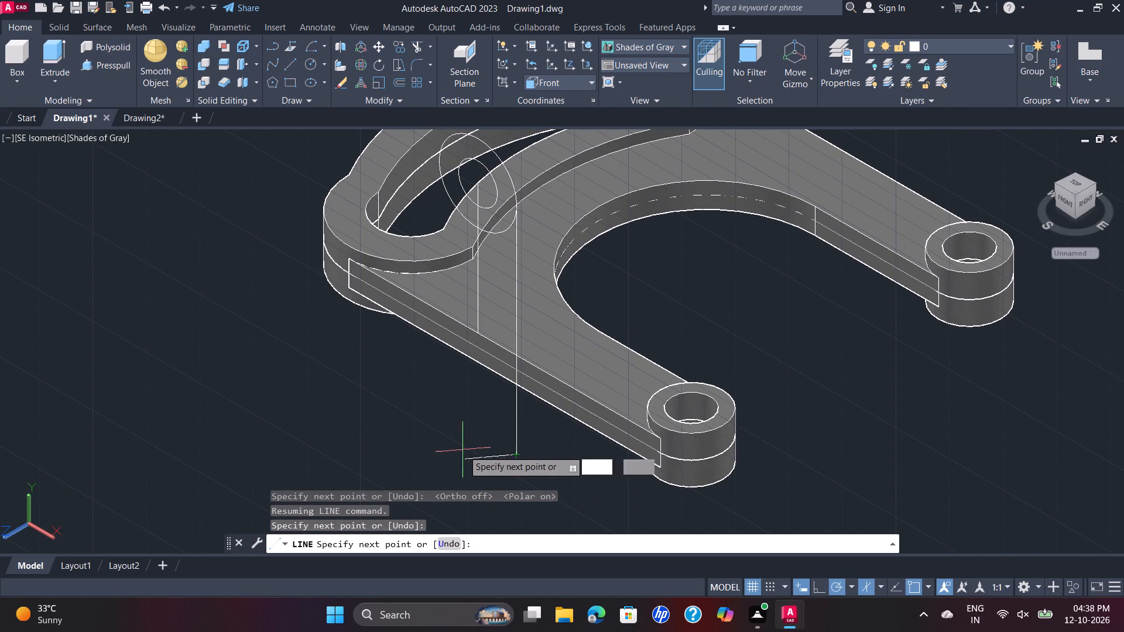
key(Escape)
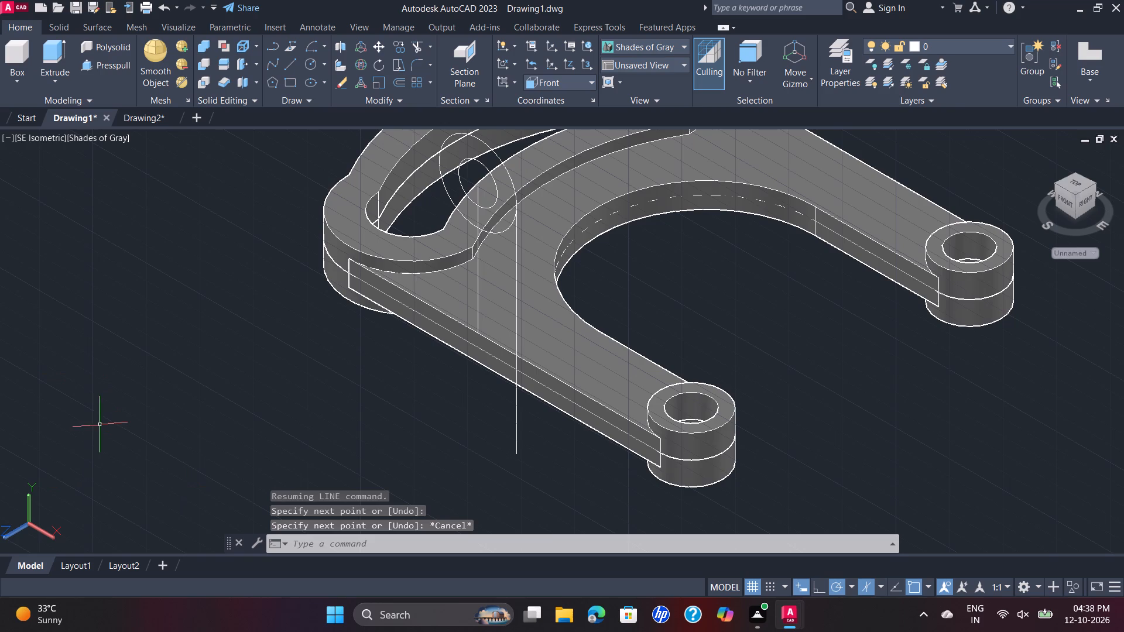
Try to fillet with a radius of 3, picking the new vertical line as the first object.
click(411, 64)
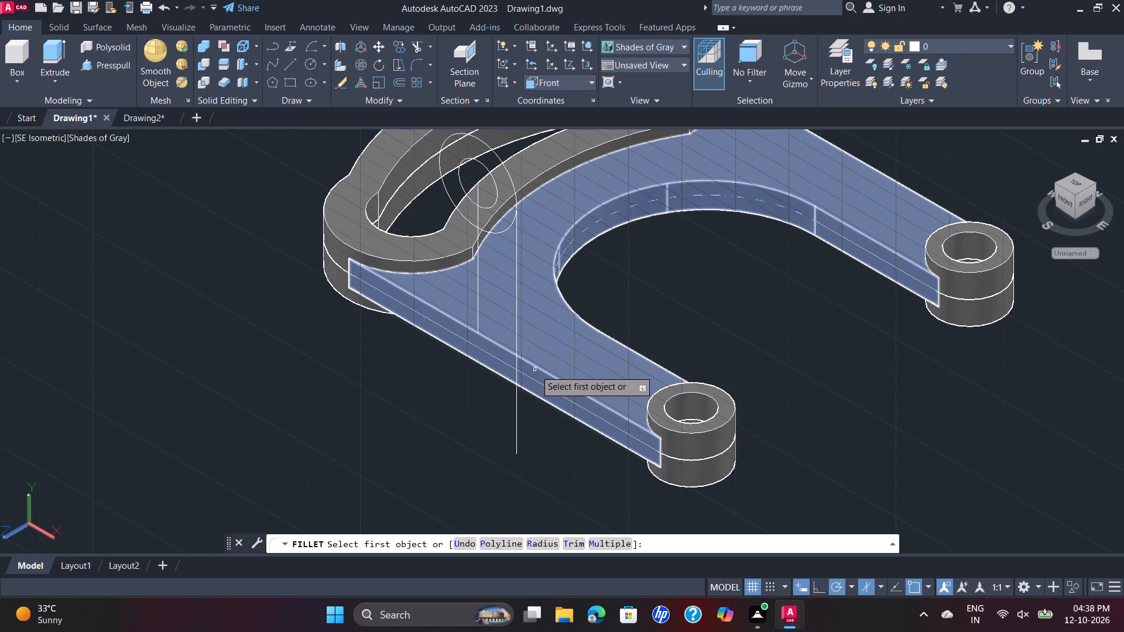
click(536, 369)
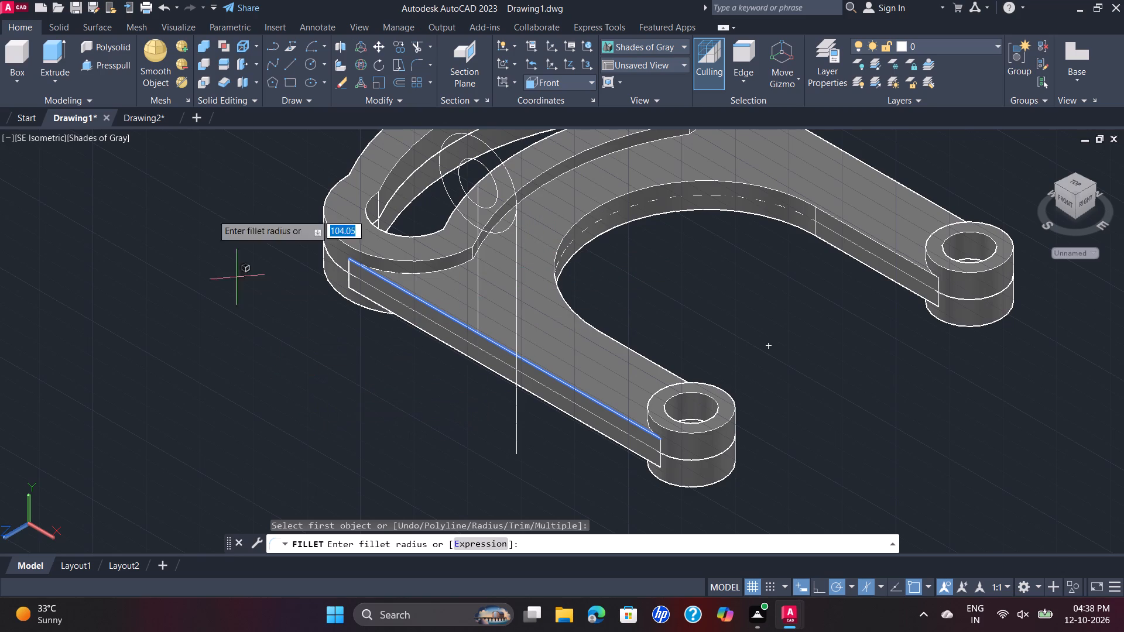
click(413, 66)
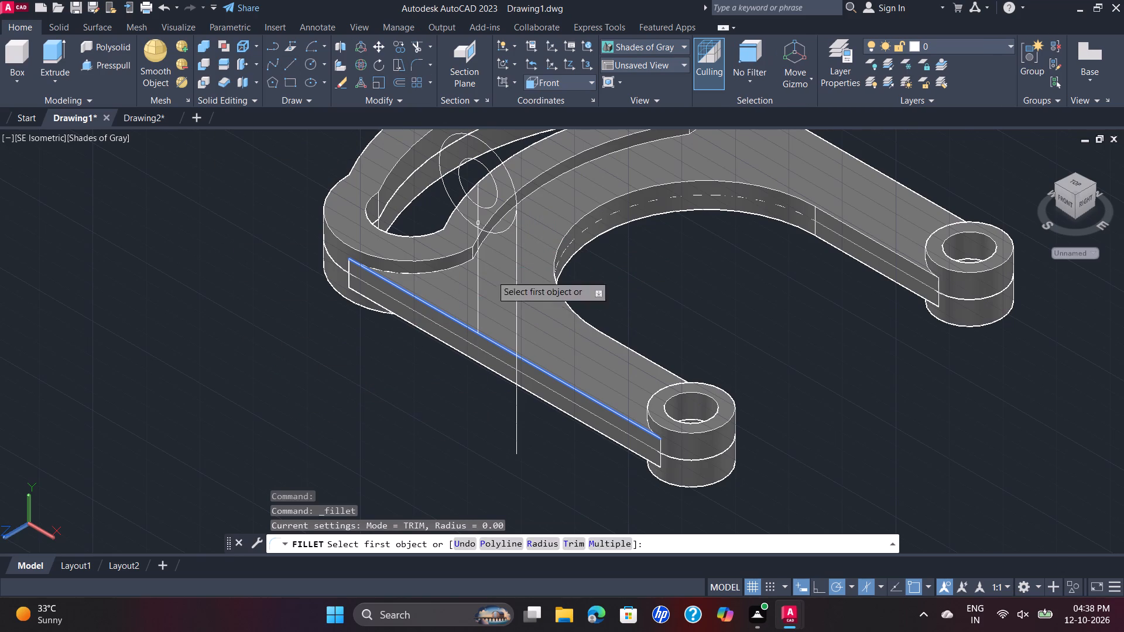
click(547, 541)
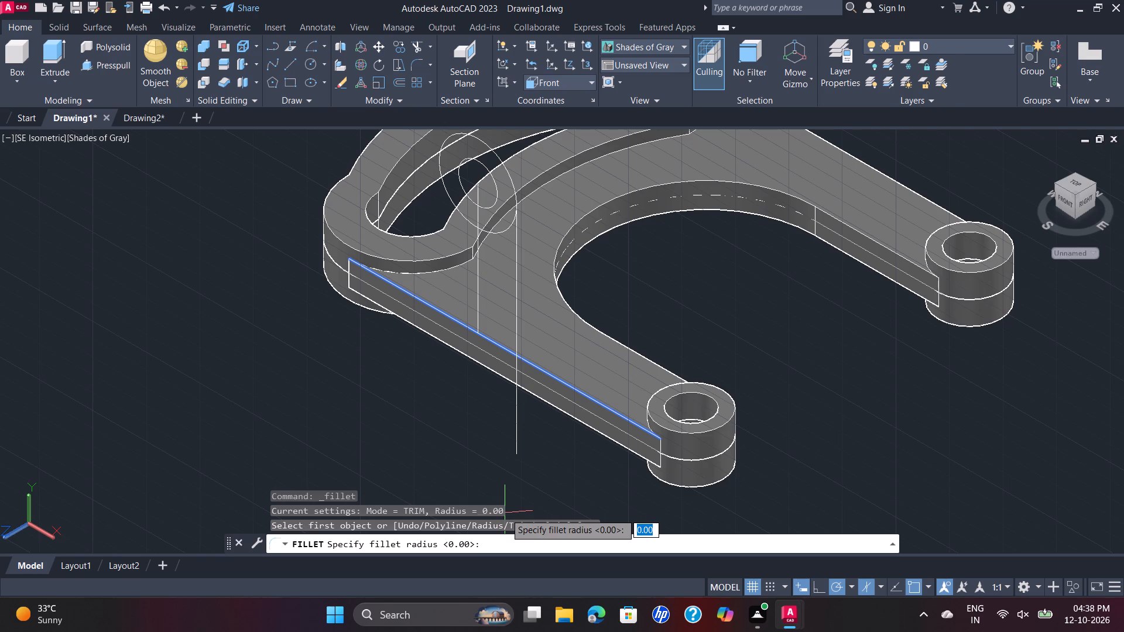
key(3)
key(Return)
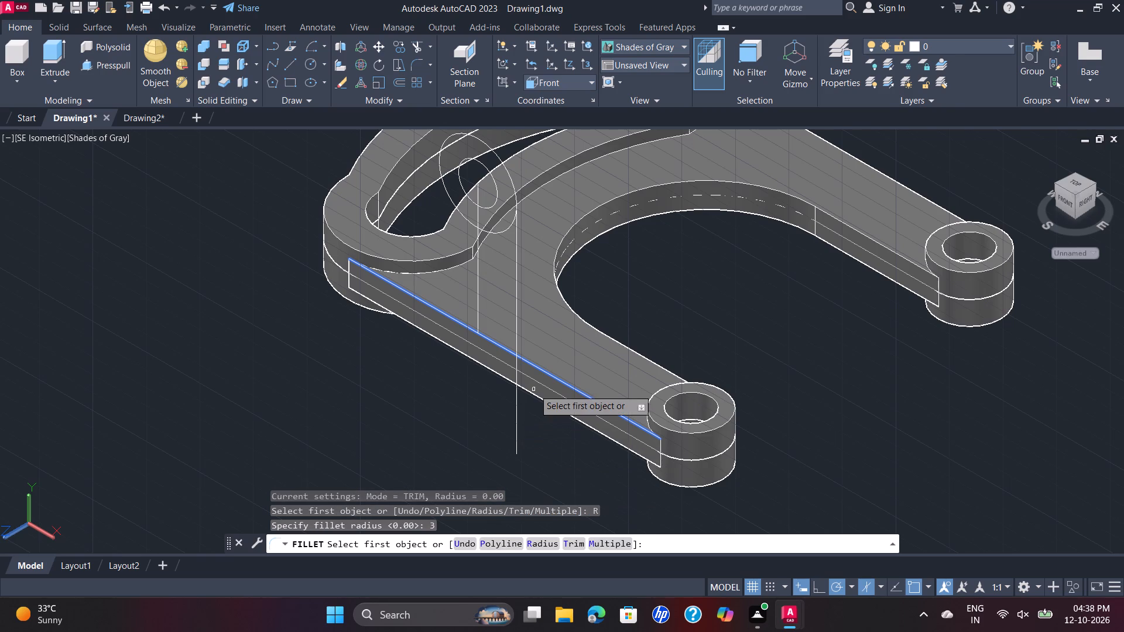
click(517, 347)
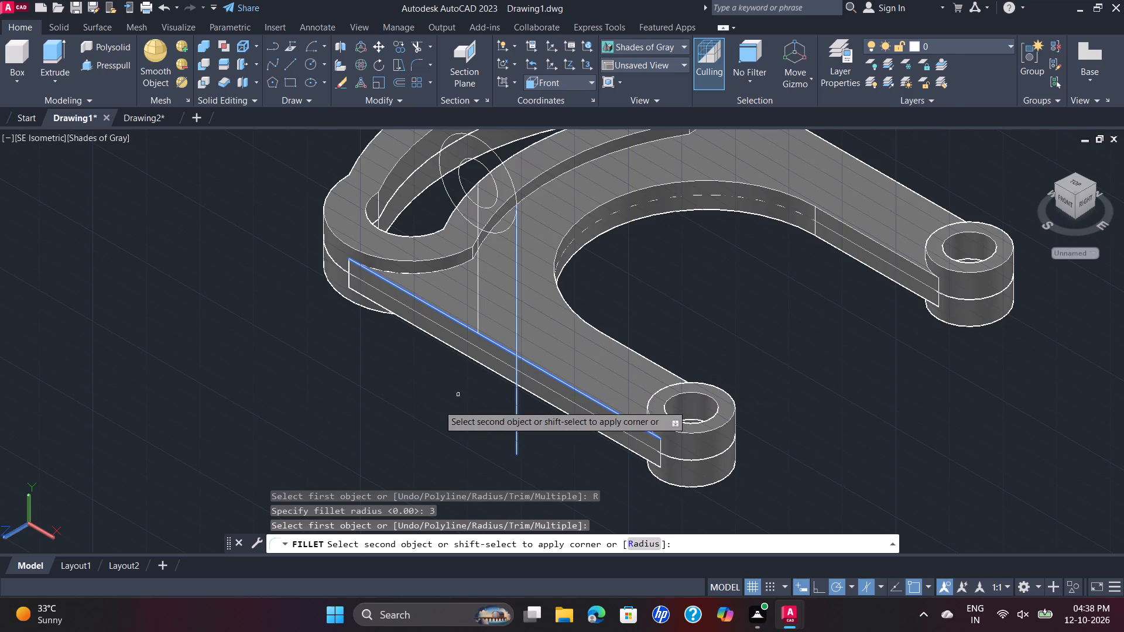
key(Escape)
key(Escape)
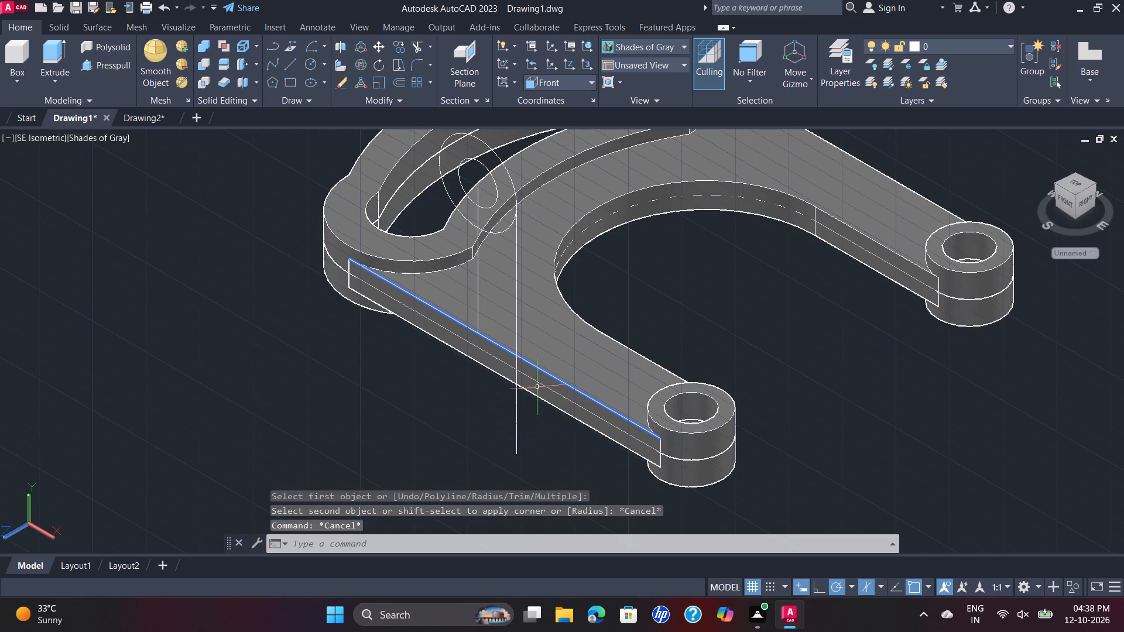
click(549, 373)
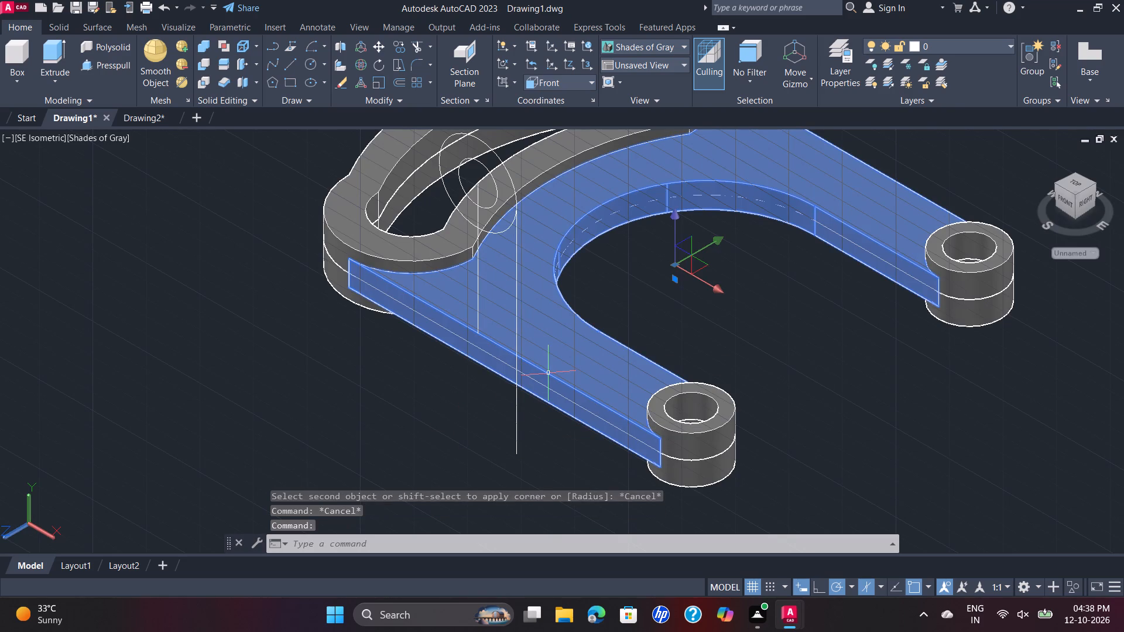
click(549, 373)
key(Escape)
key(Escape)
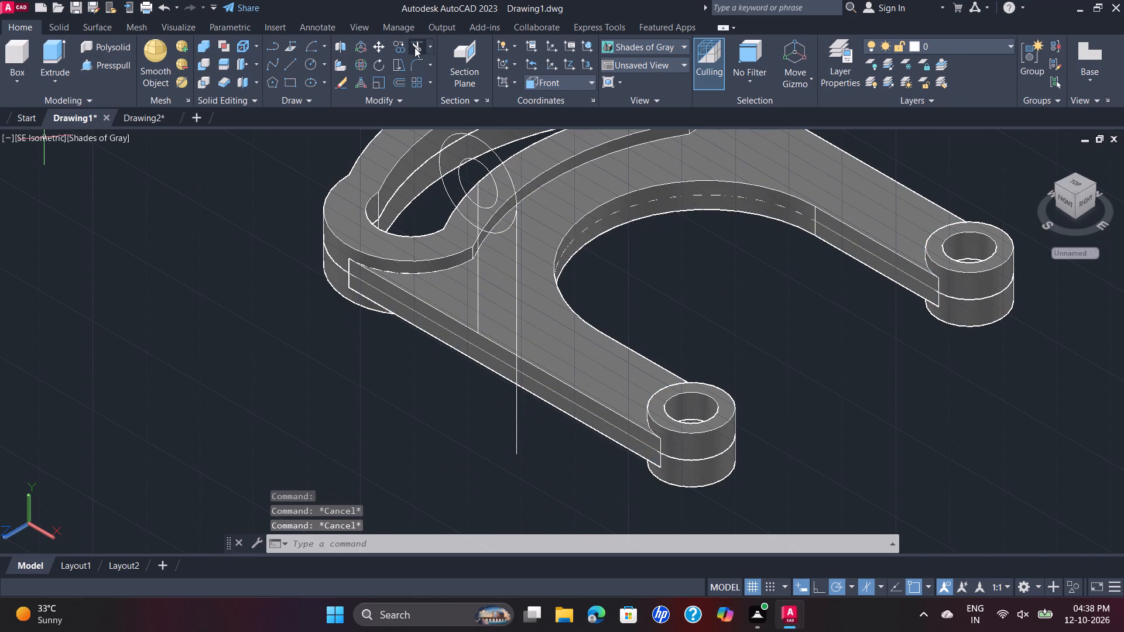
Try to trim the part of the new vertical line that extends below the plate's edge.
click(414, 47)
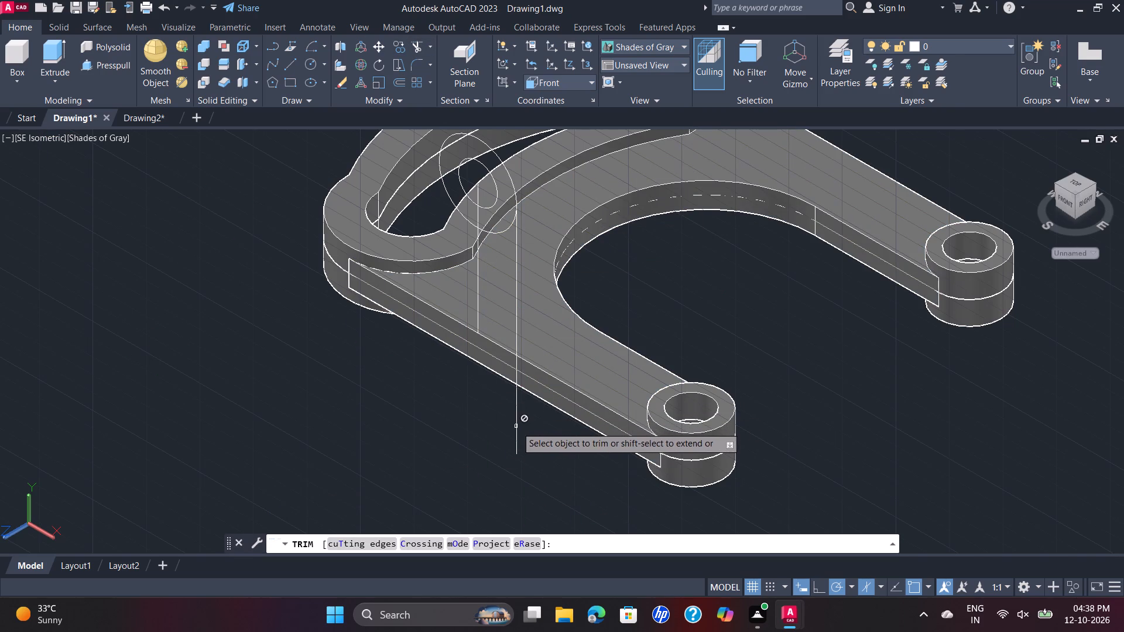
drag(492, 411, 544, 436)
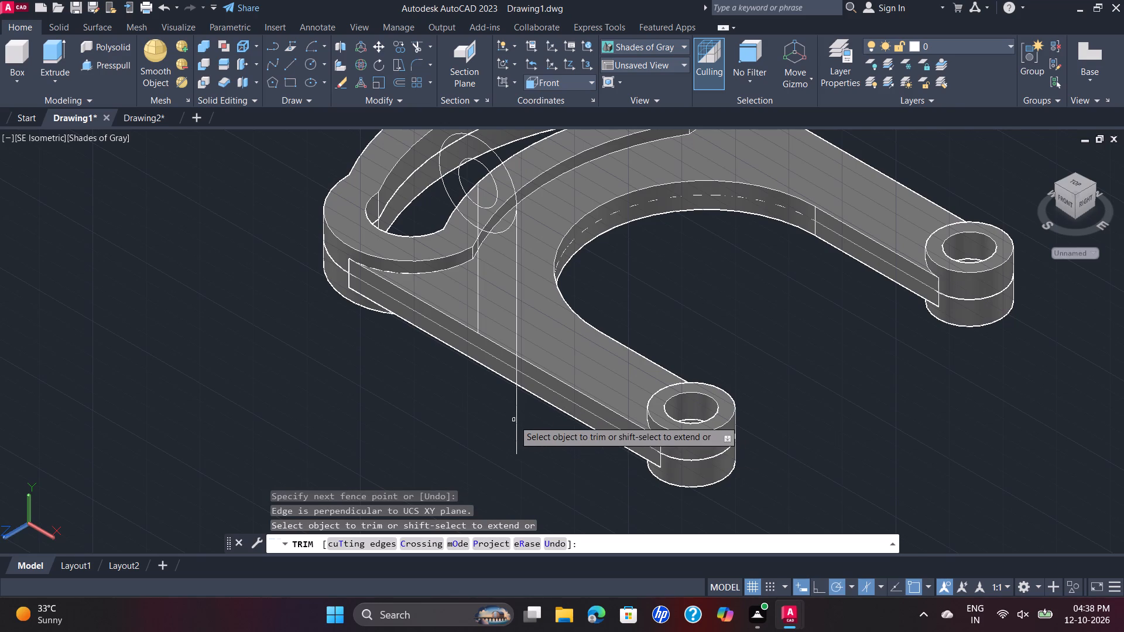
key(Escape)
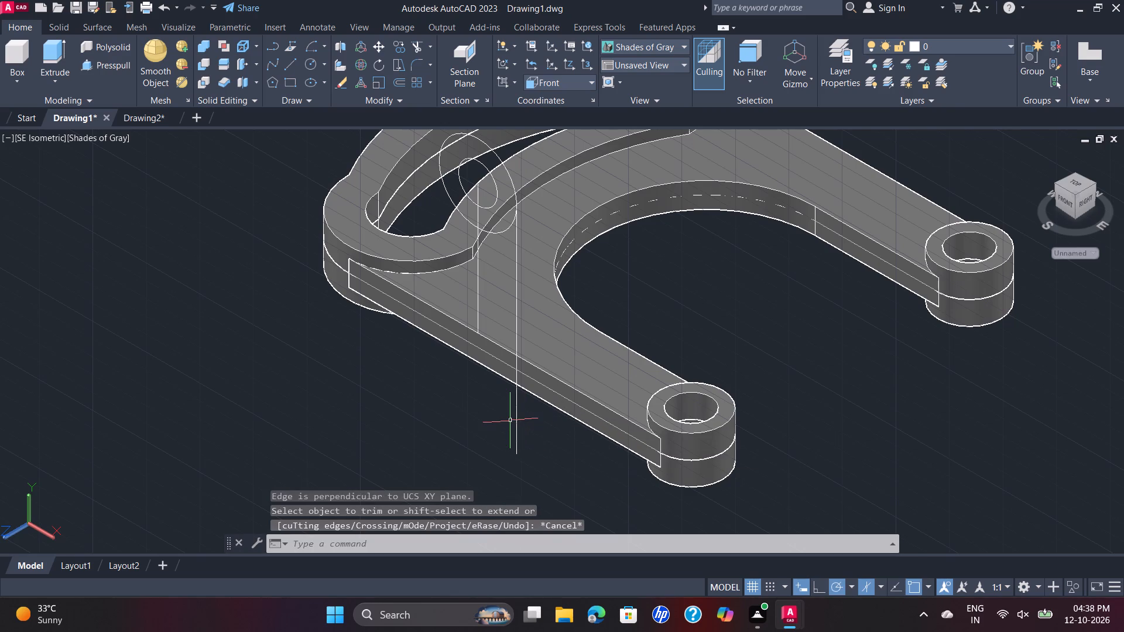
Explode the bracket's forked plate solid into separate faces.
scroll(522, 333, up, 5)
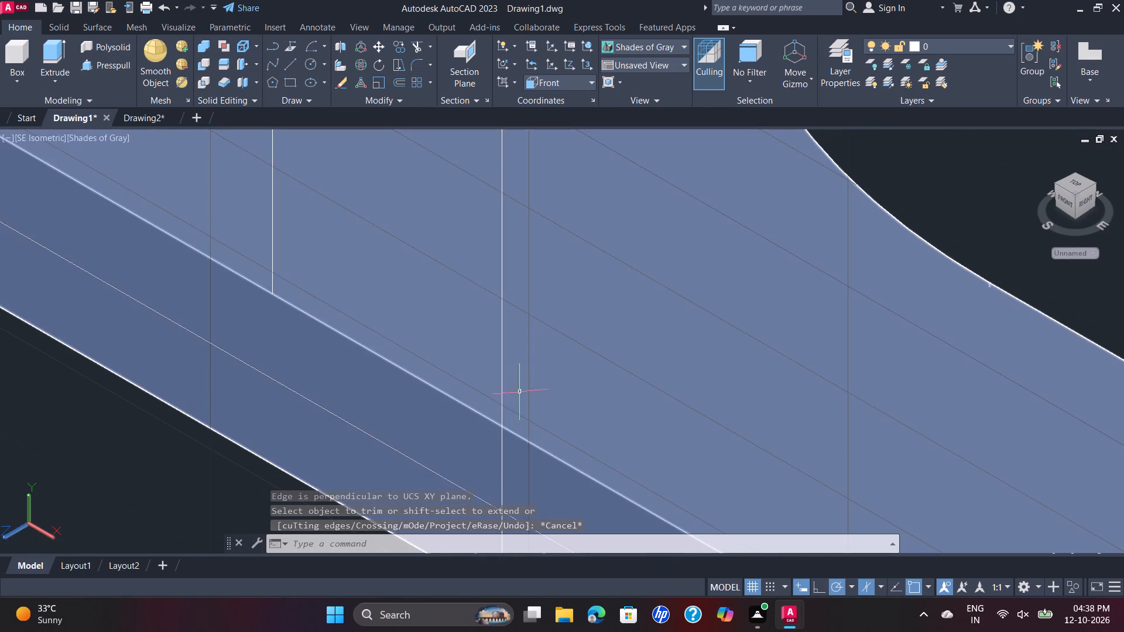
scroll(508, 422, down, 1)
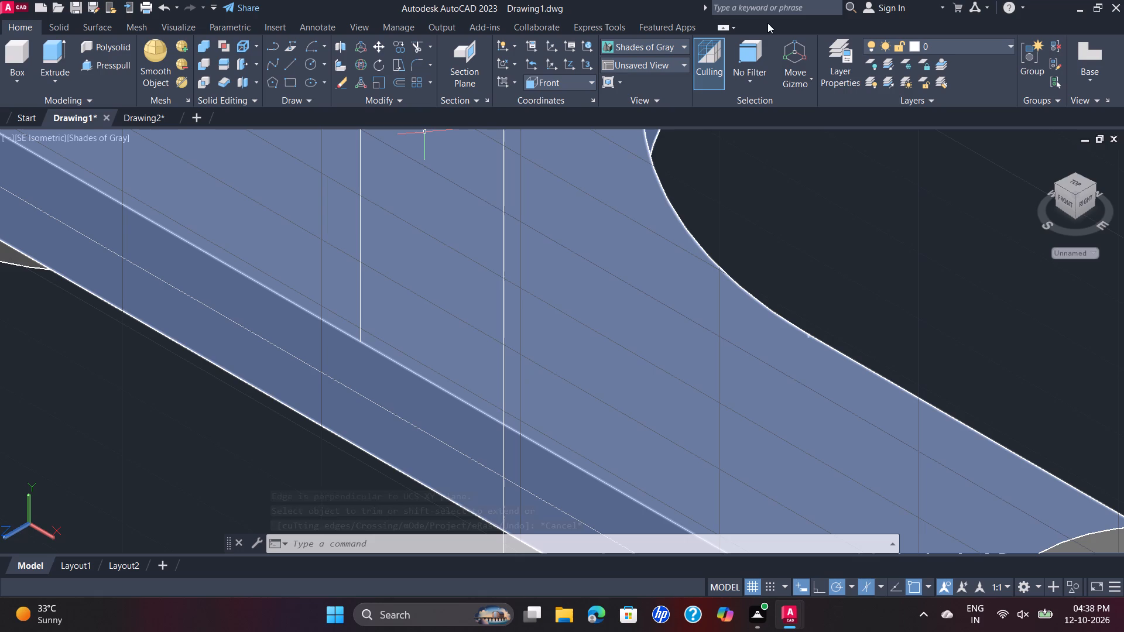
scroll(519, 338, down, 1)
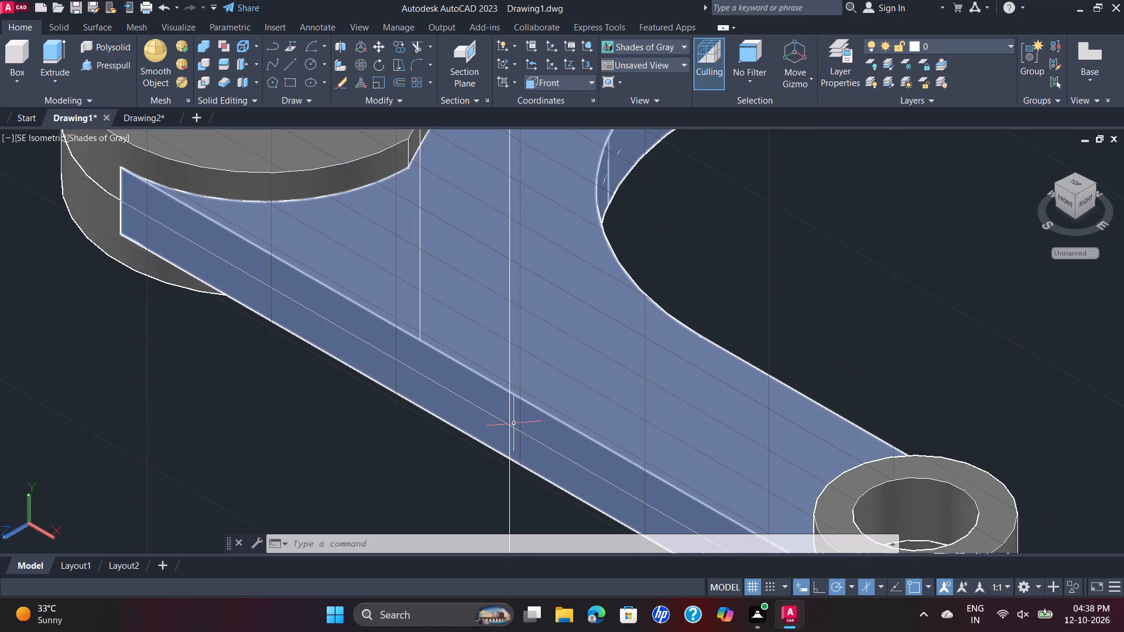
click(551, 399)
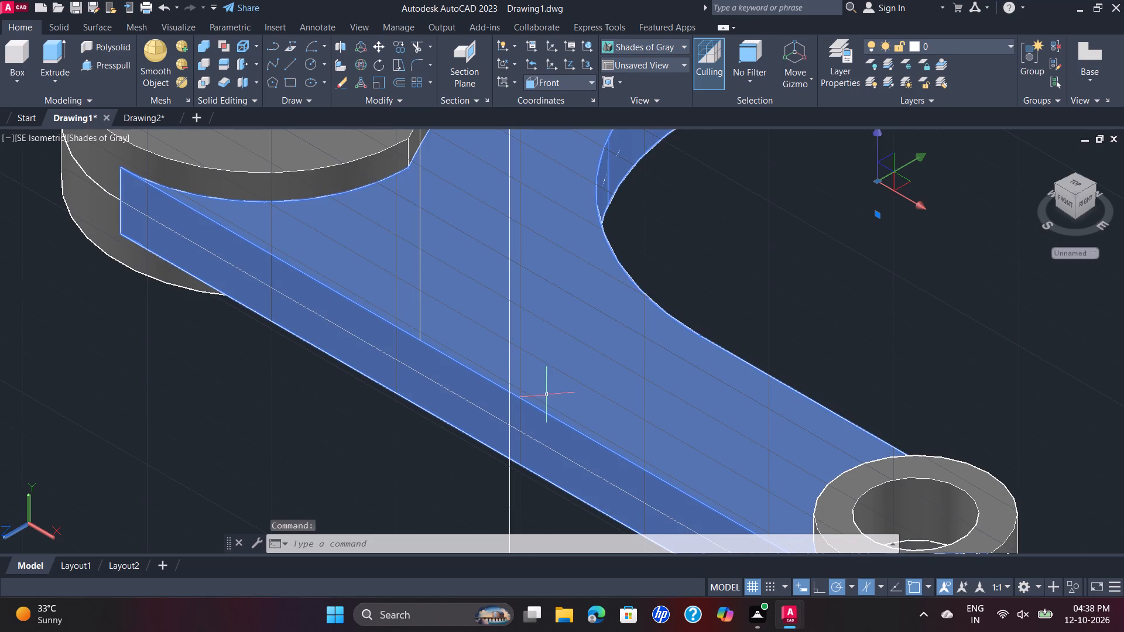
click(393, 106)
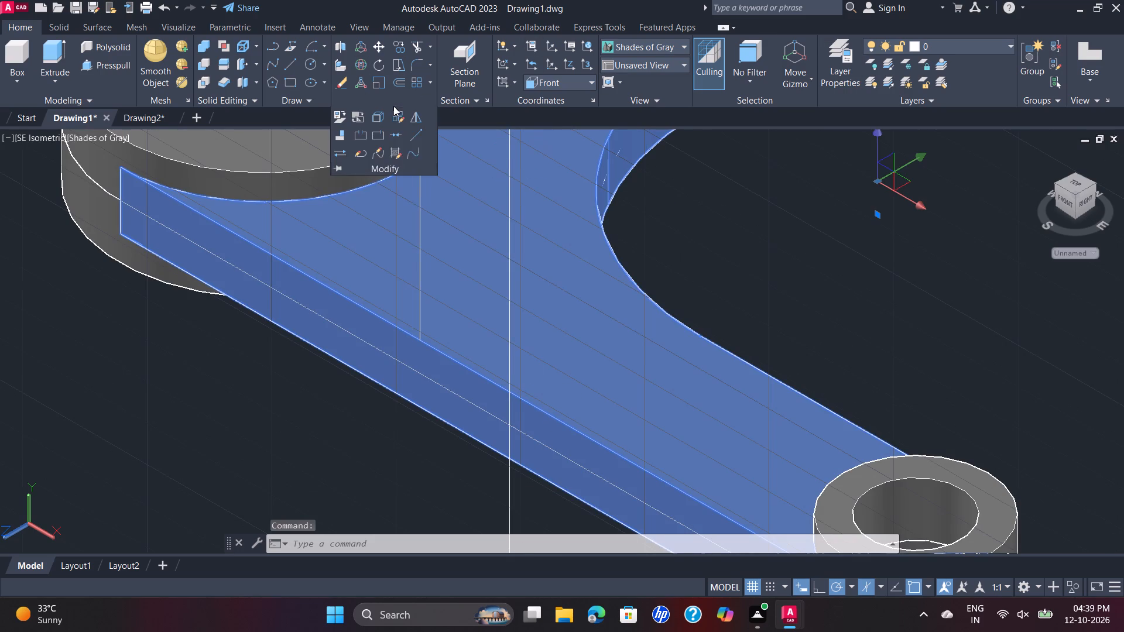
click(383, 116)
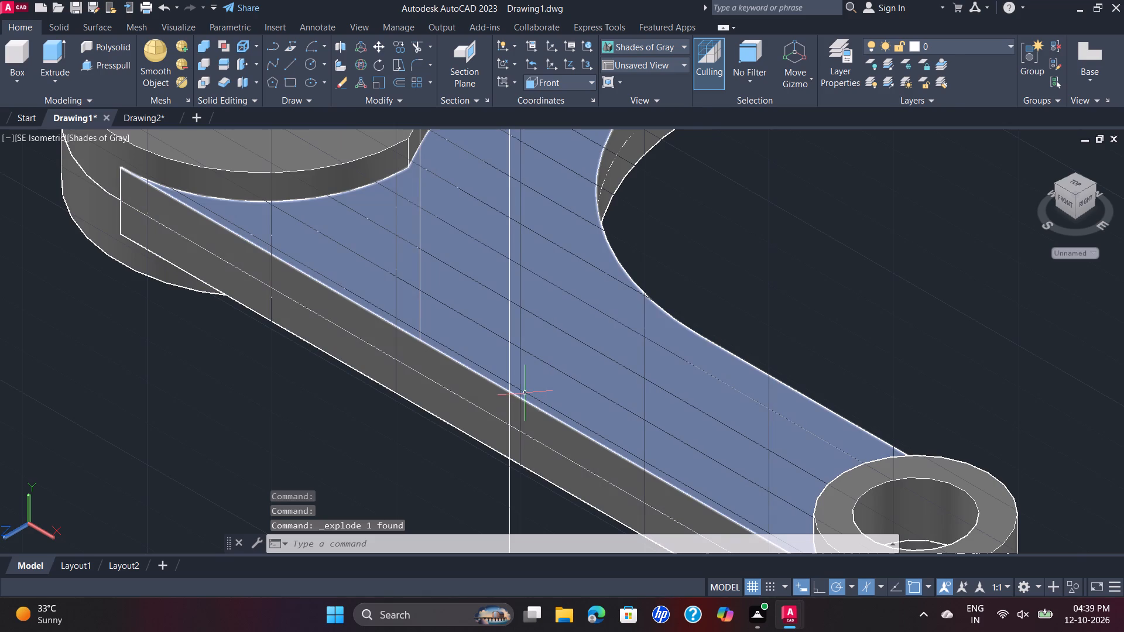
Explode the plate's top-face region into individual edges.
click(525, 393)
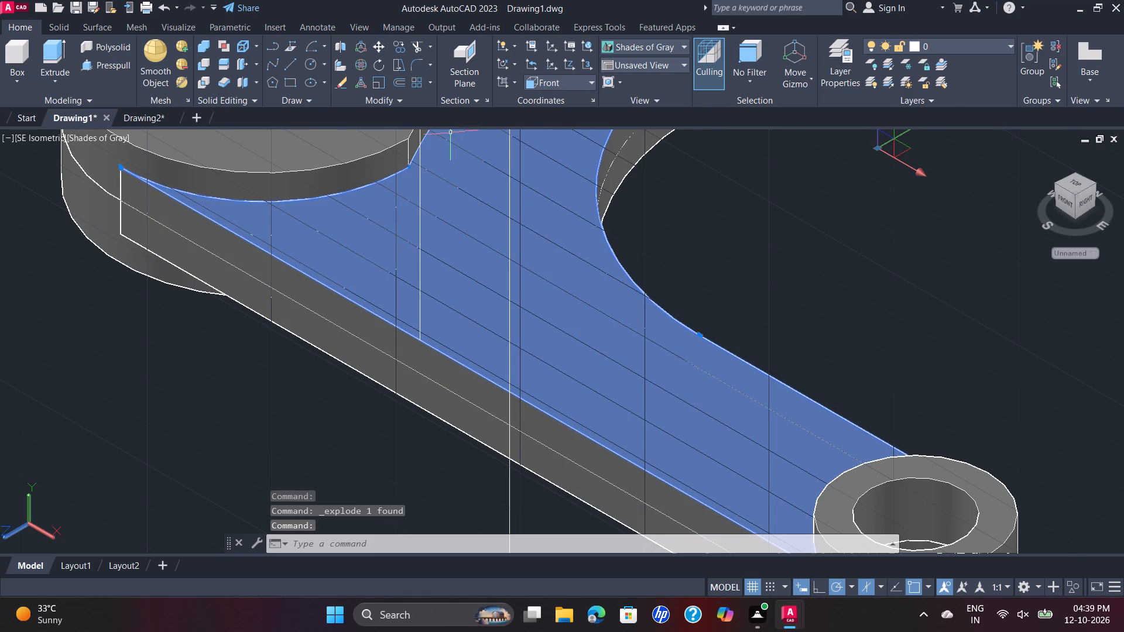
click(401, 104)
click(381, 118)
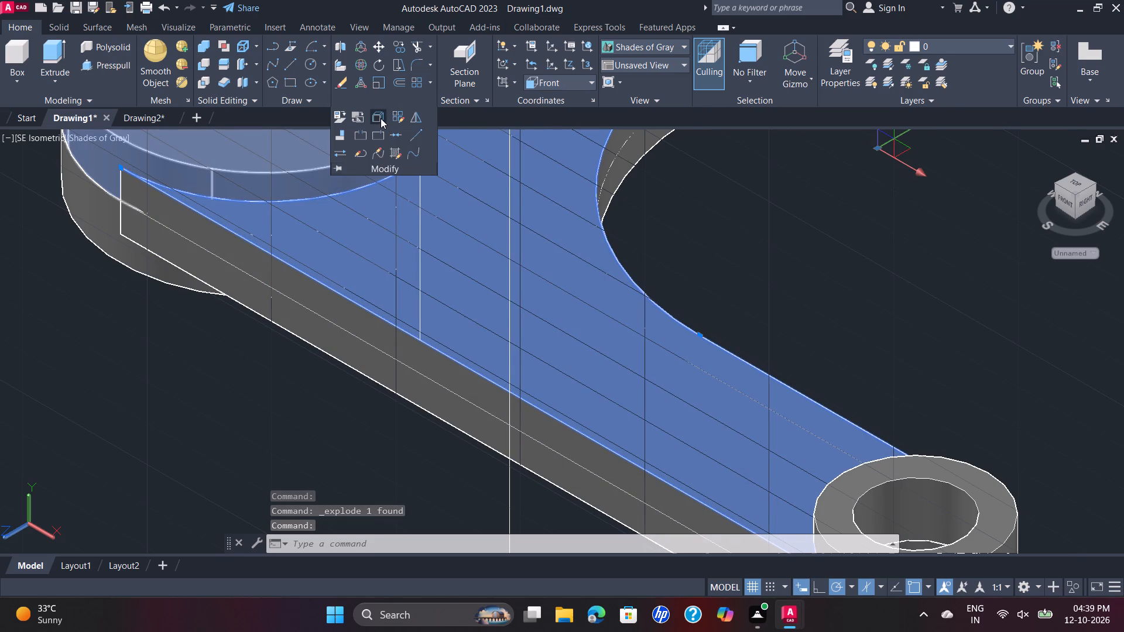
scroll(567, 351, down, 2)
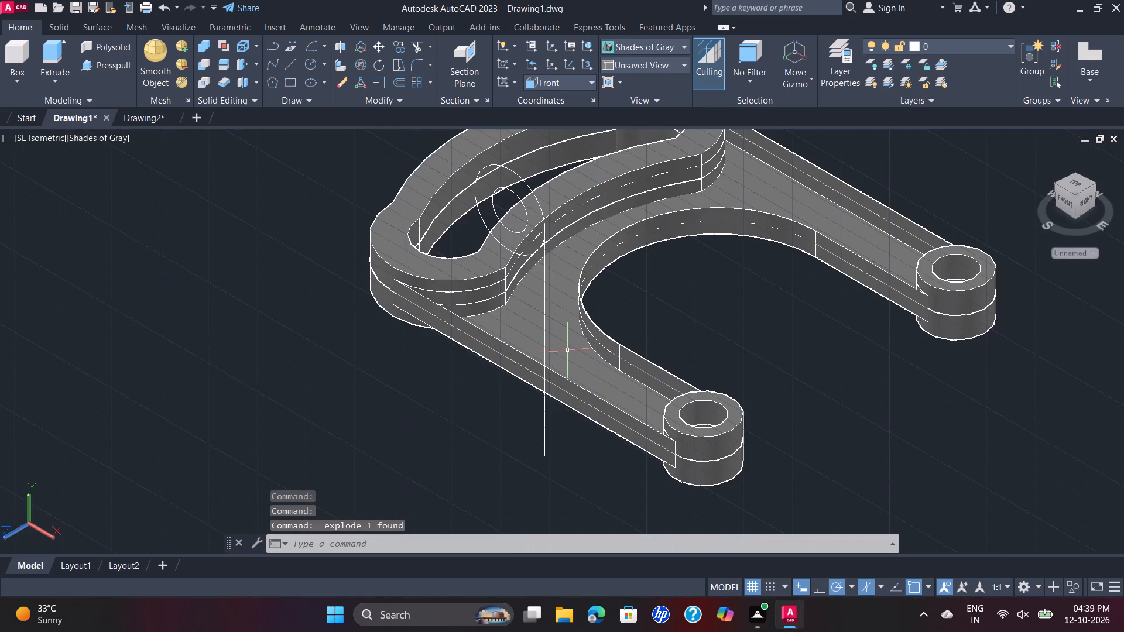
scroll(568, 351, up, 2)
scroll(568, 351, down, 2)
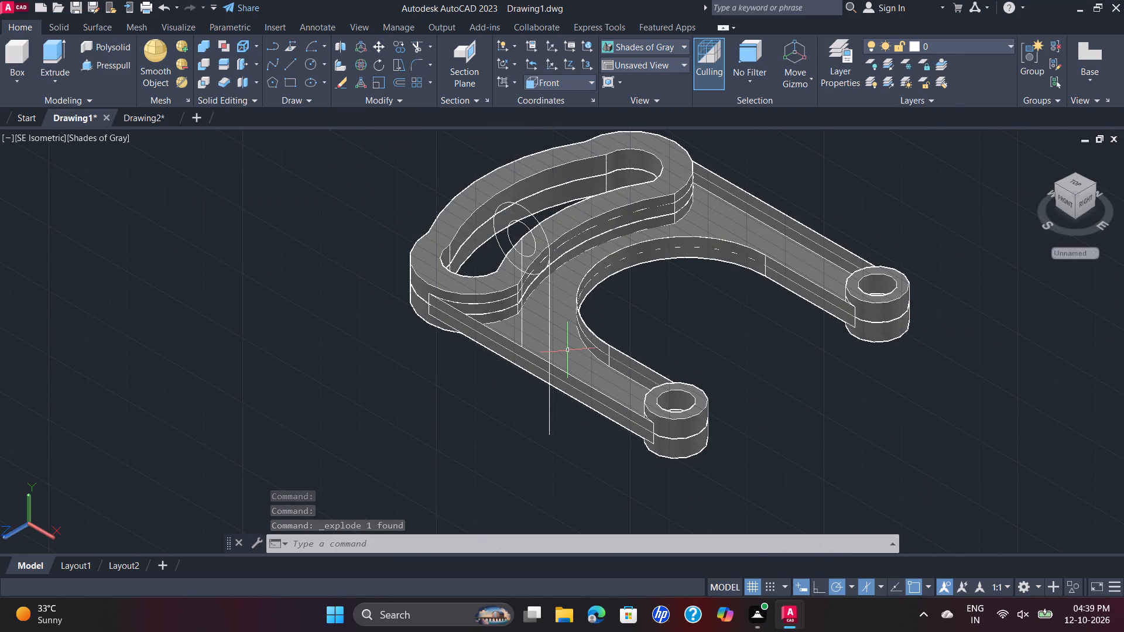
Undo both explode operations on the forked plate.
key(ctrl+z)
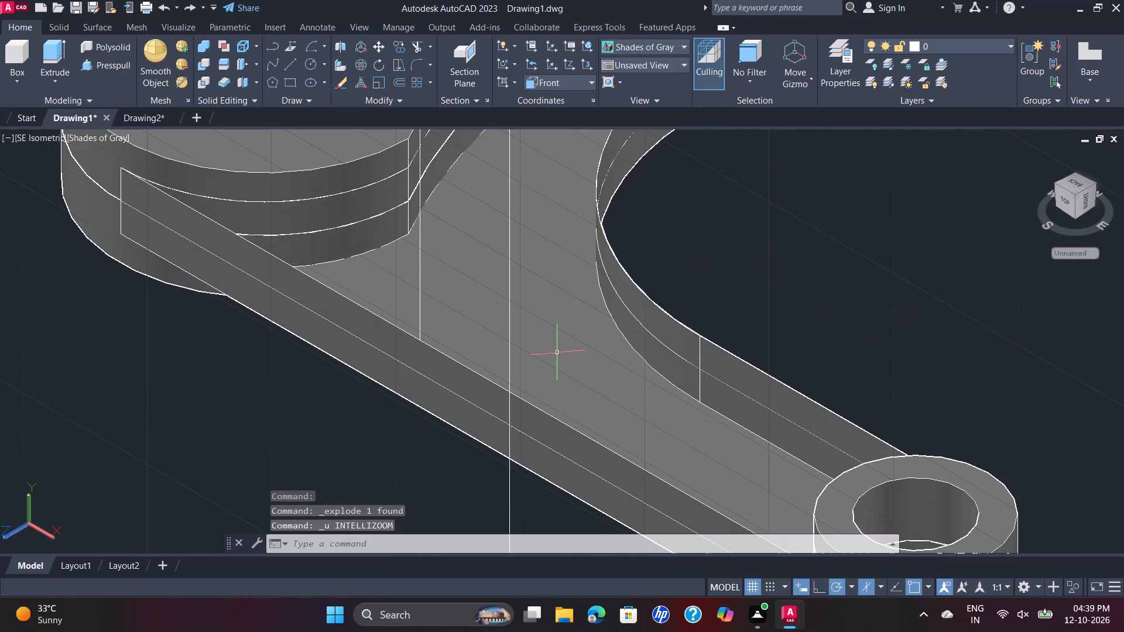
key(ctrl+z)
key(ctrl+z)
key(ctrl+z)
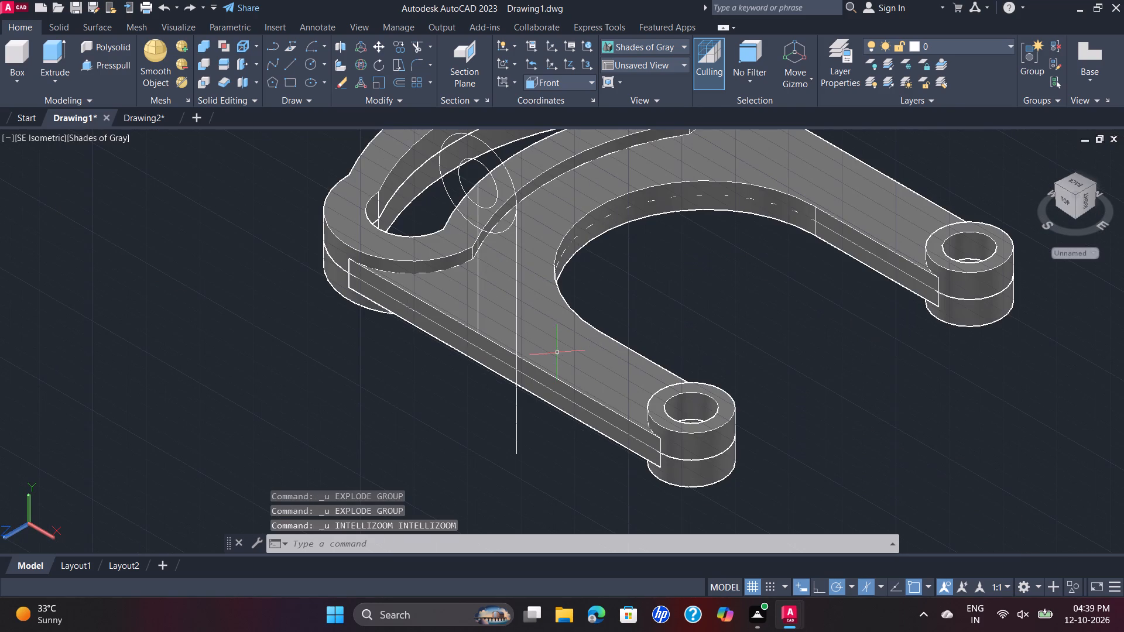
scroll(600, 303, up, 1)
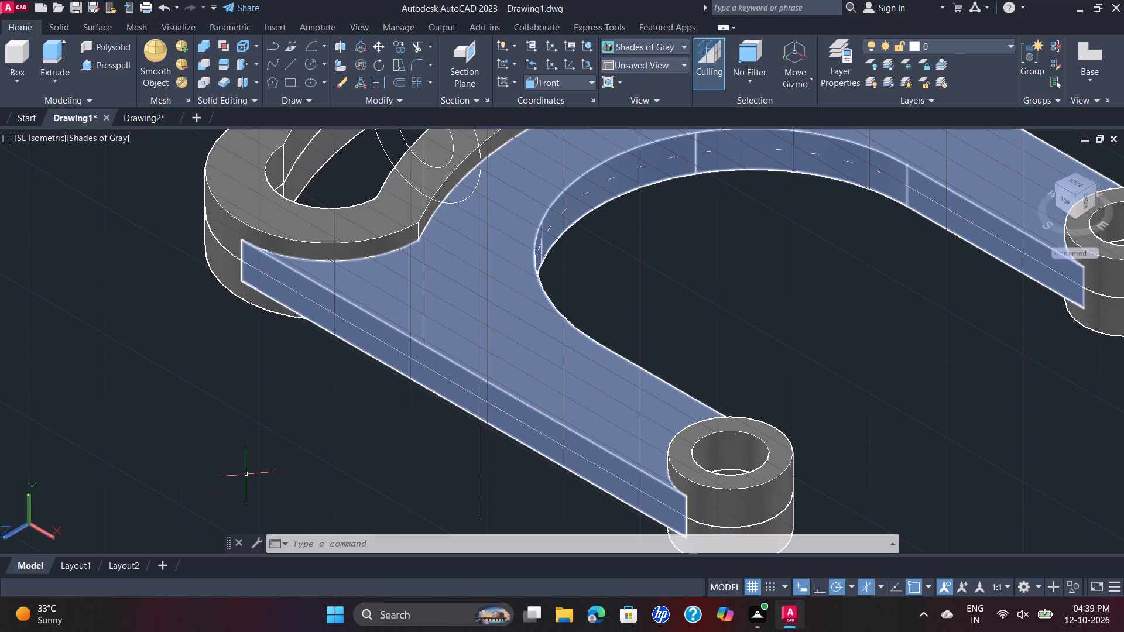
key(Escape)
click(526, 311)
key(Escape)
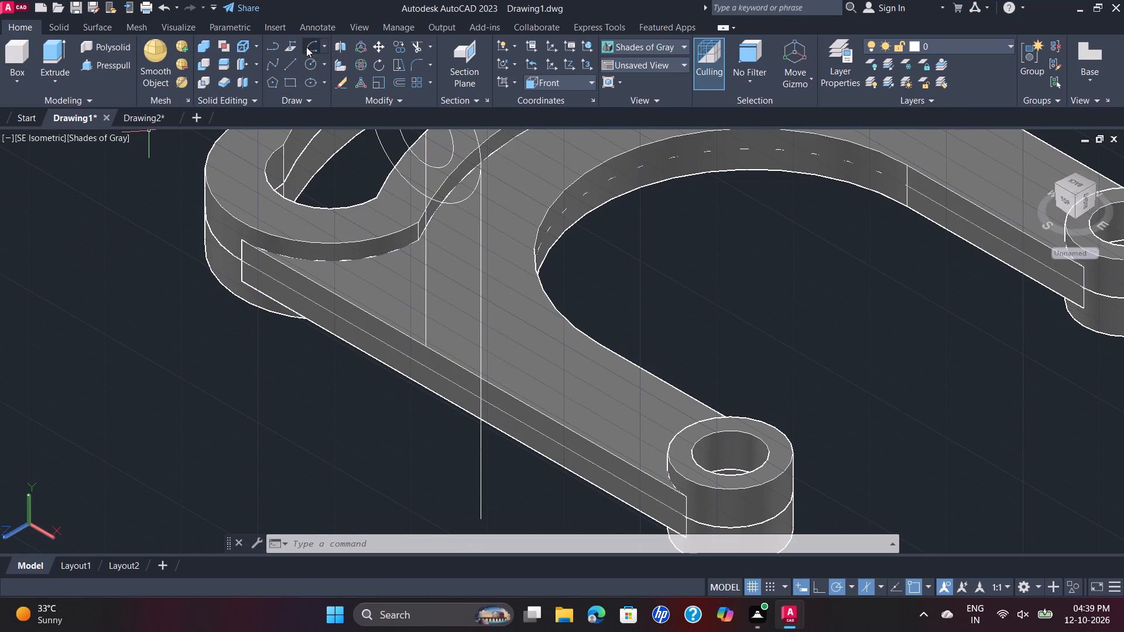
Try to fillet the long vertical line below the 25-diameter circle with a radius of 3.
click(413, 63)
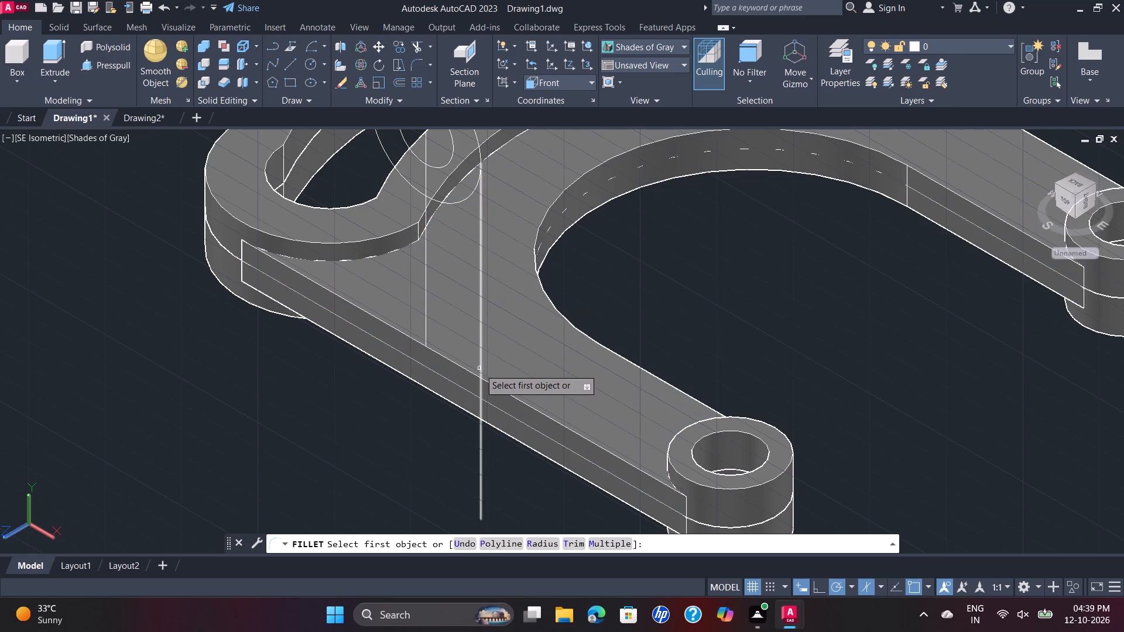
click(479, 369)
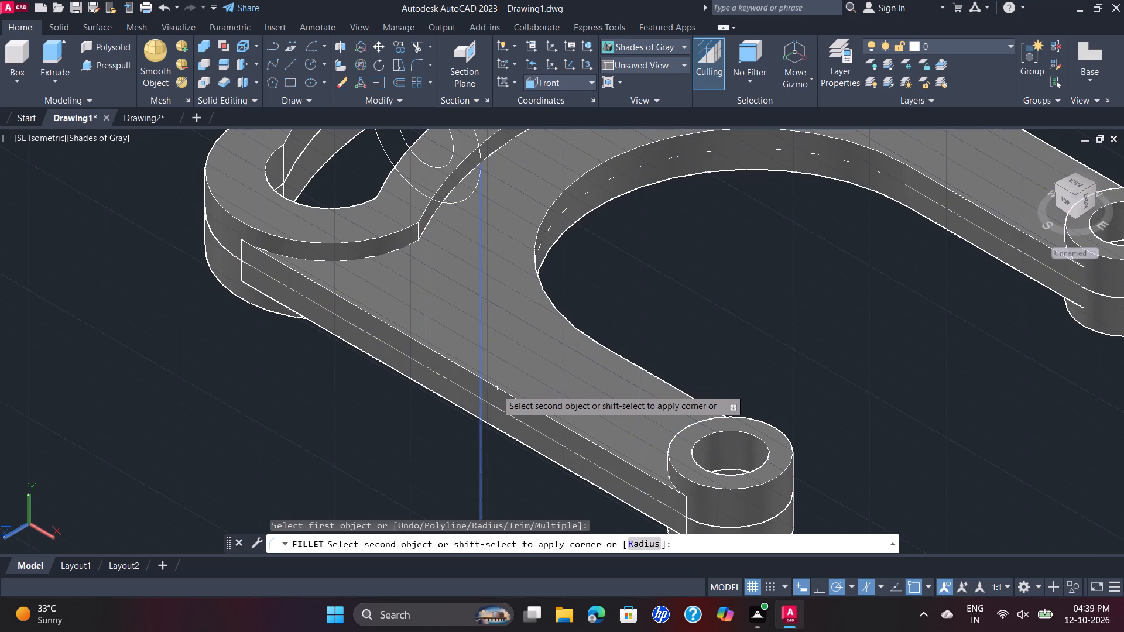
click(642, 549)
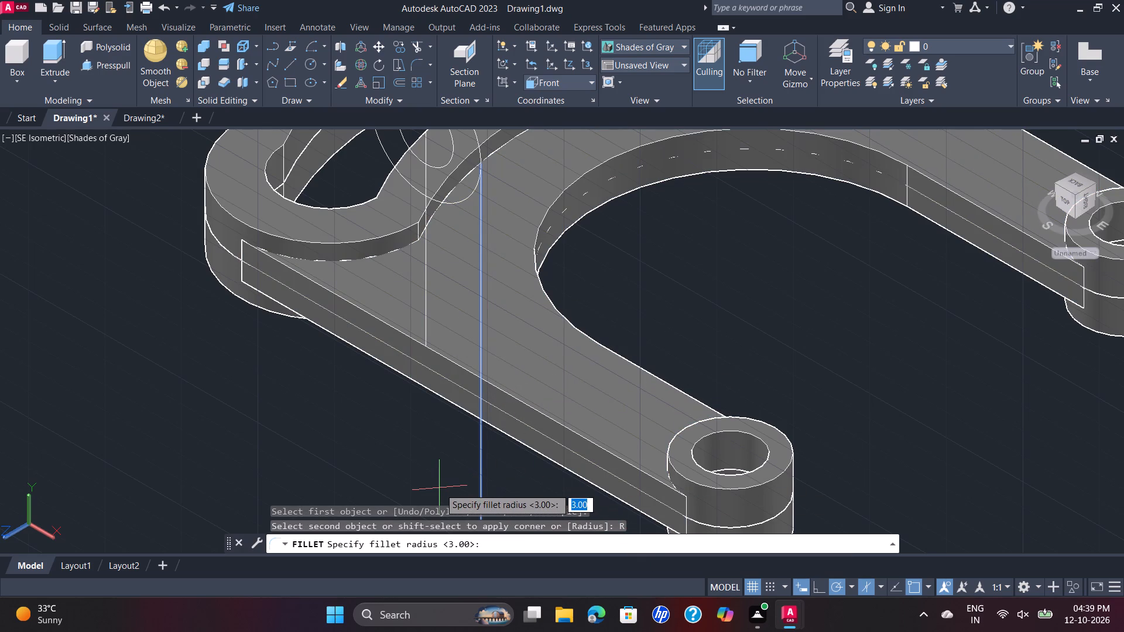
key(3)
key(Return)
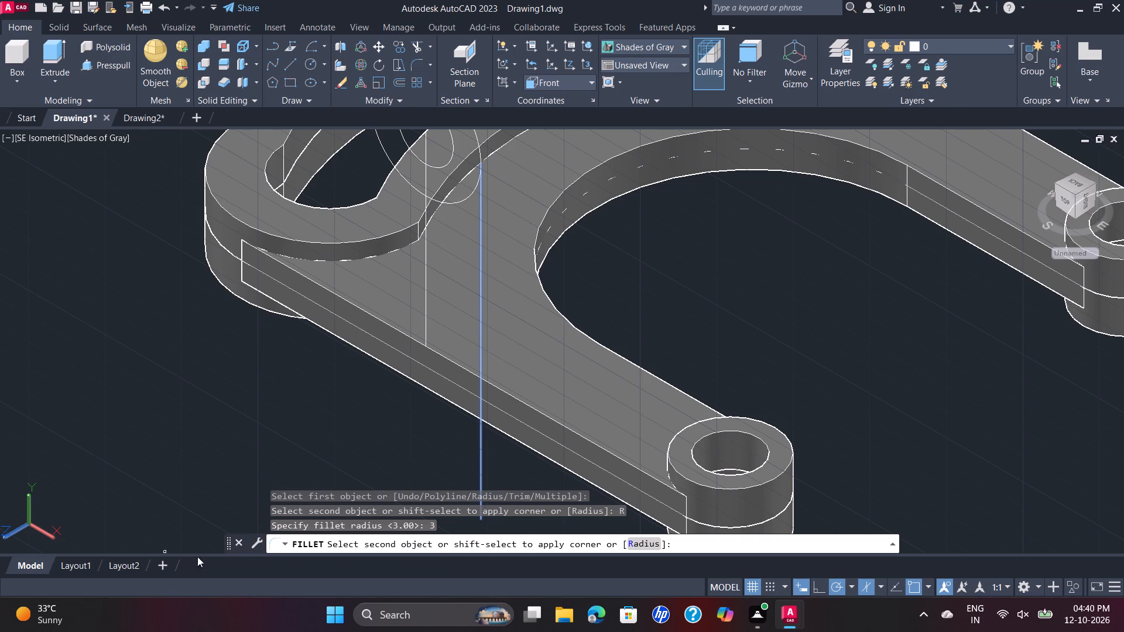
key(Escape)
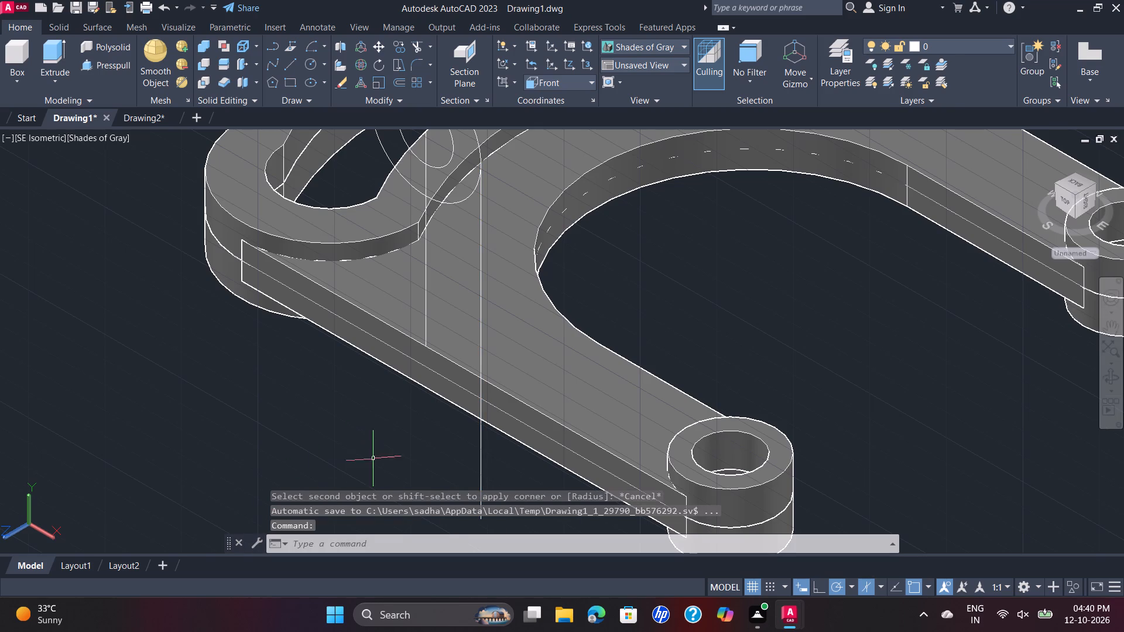
Delete the long vertical line running down from the side quadrant of the 25-diameter circle.
click(482, 458)
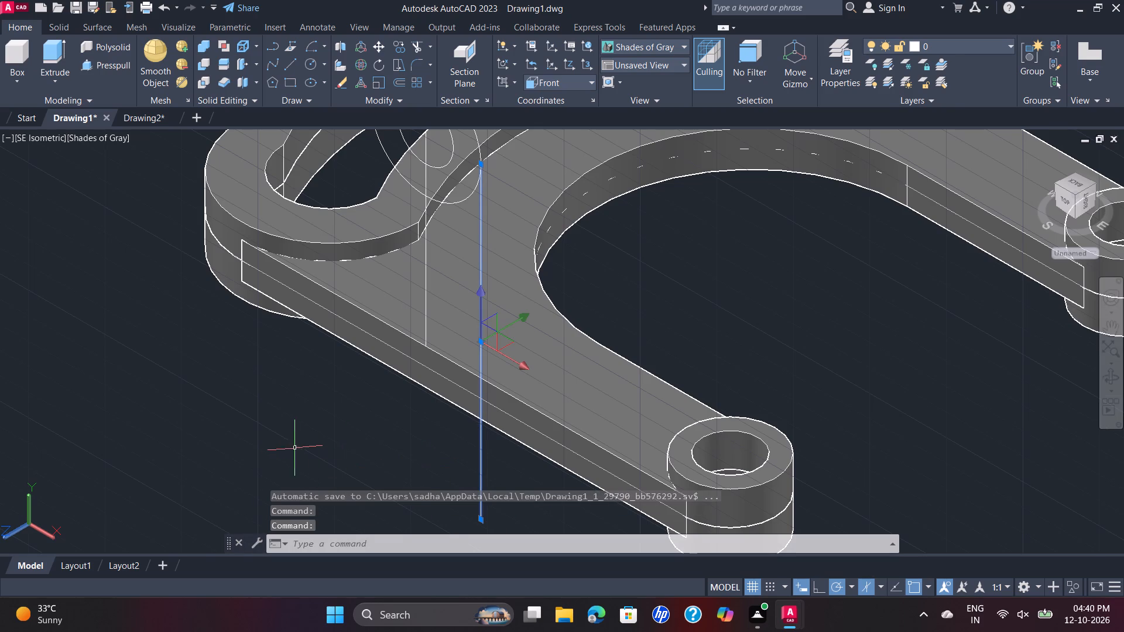
key(BackSpace)
key(Delete)
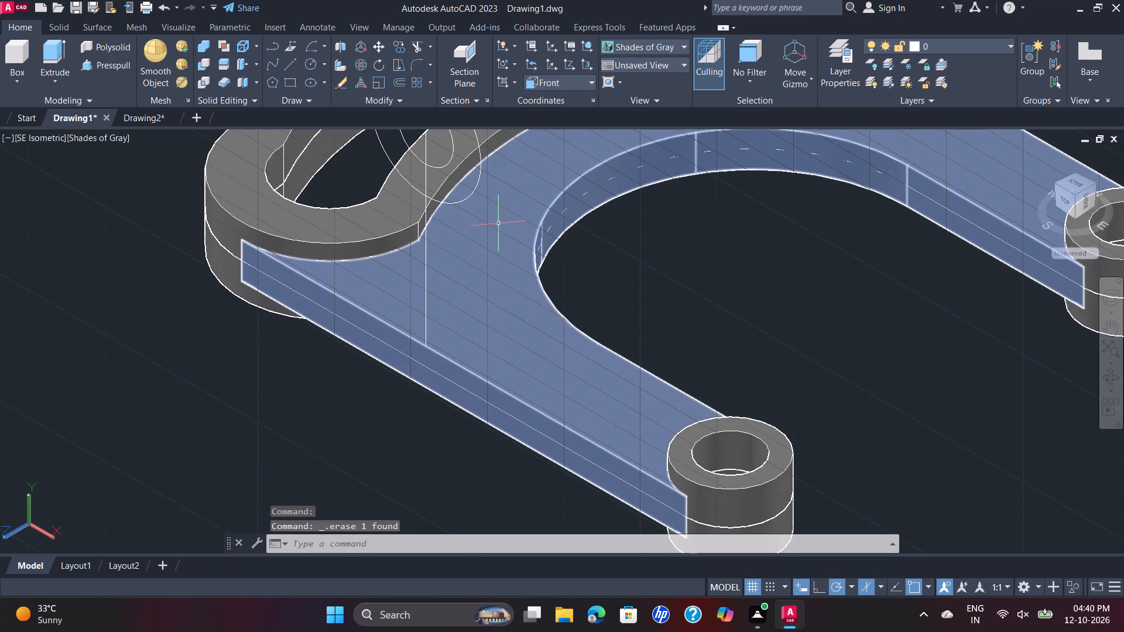
Switch the visual style to 2D Wireframe.
scroll(690, 237, down, 1)
middle_drag(691, 237, 739, 314)
scroll(739, 314, up, 1)
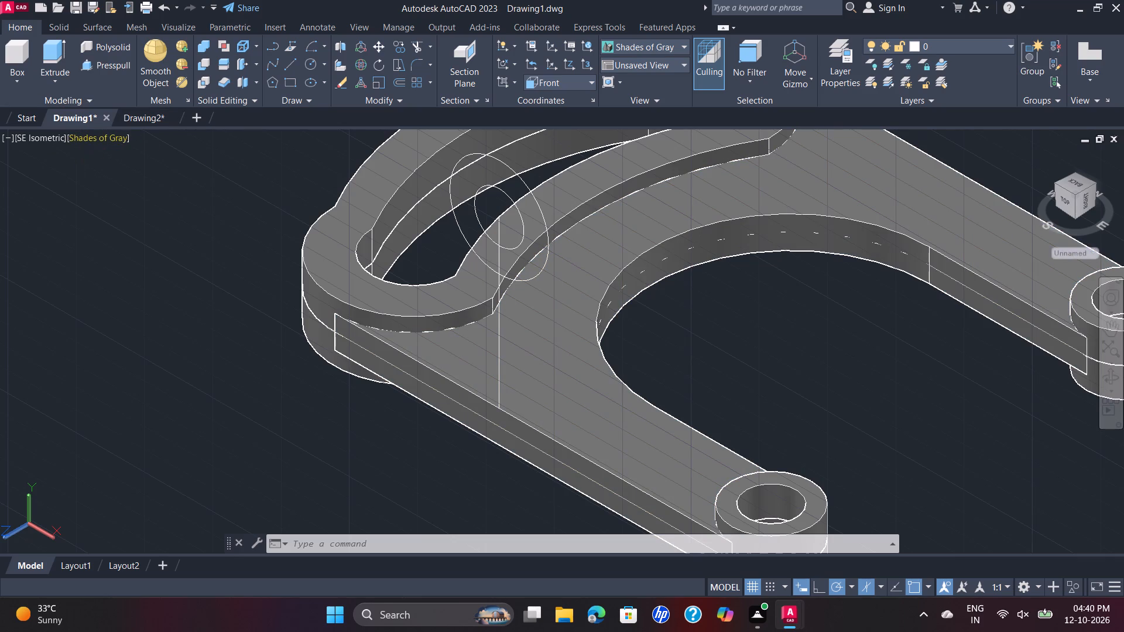
click(91, 140)
click(141, 178)
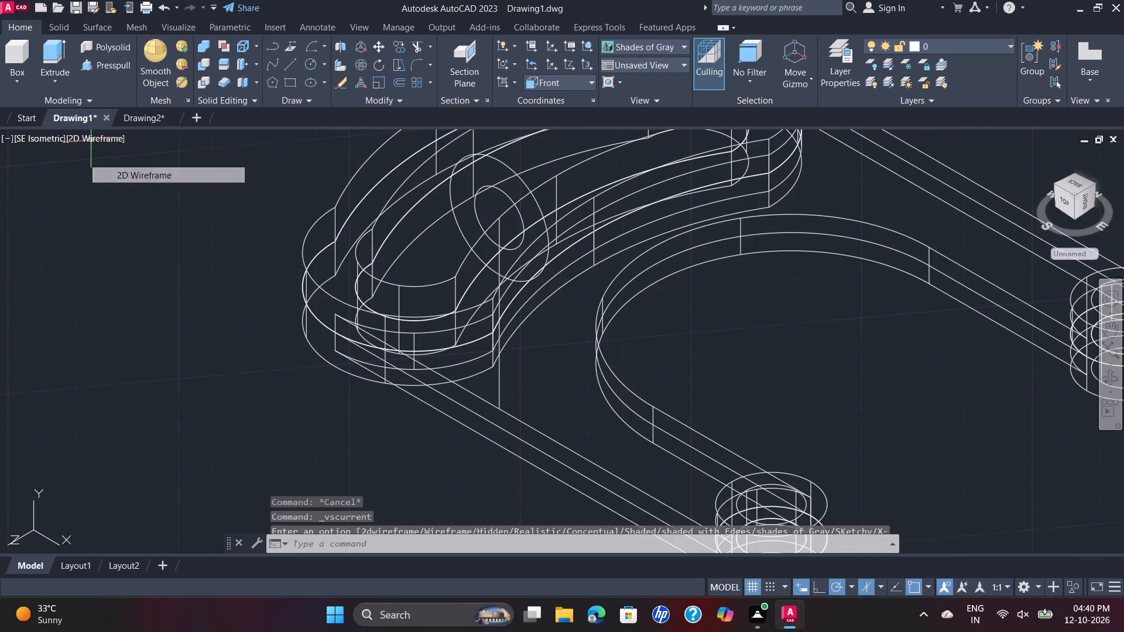
Explode the forked plate solid into separate regions and surfaces.
scroll(545, 405, up, 1)
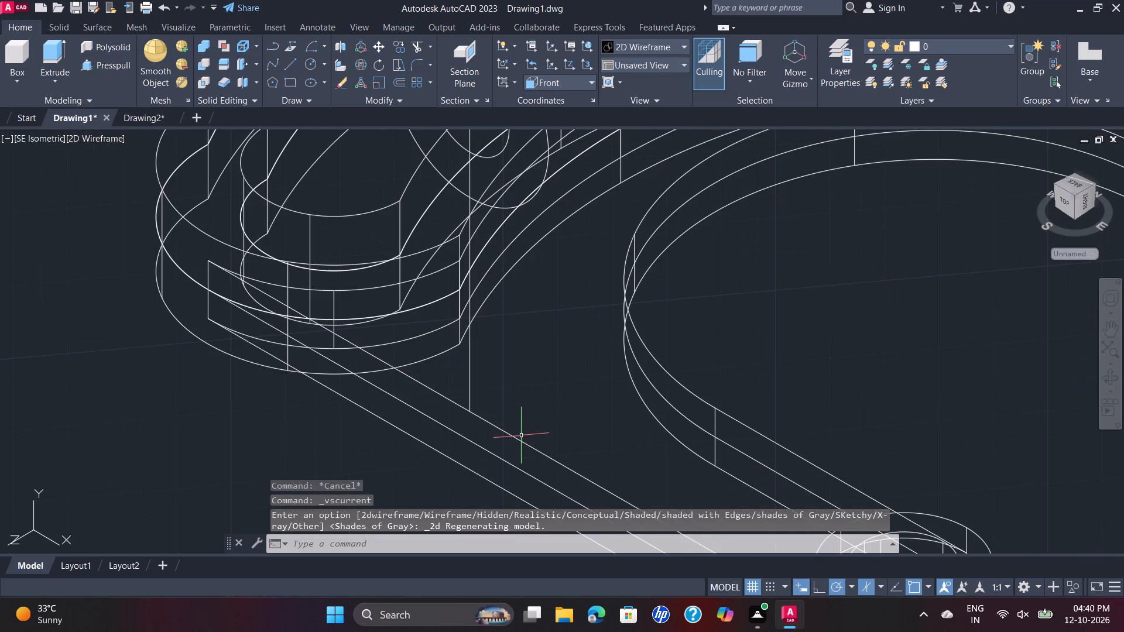
click(524, 441)
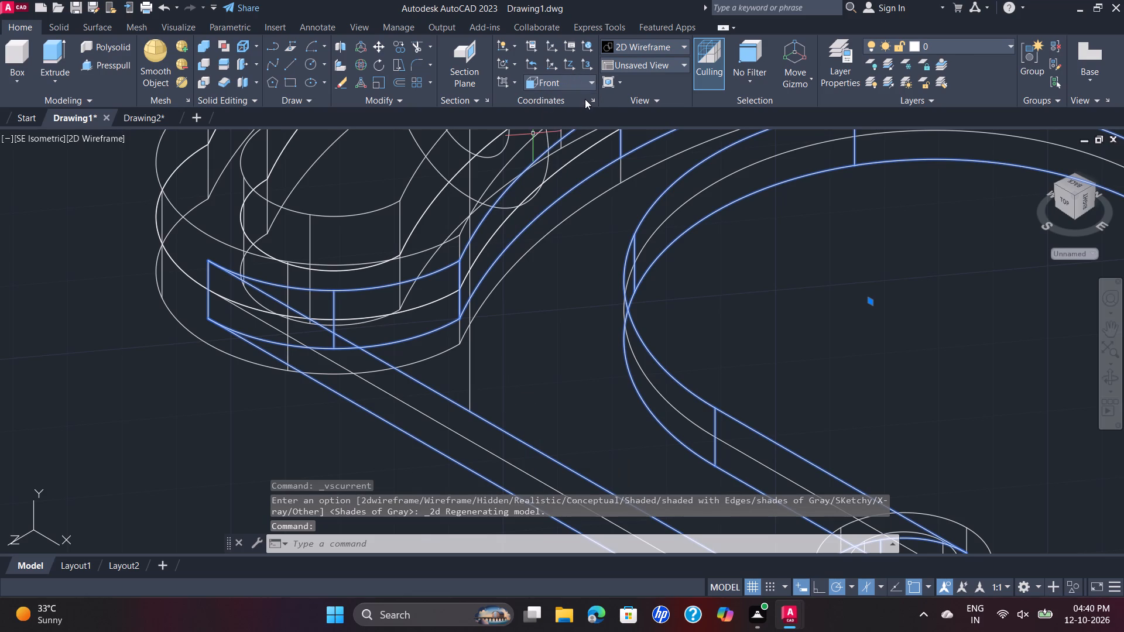
click(430, 70)
click(430, 70)
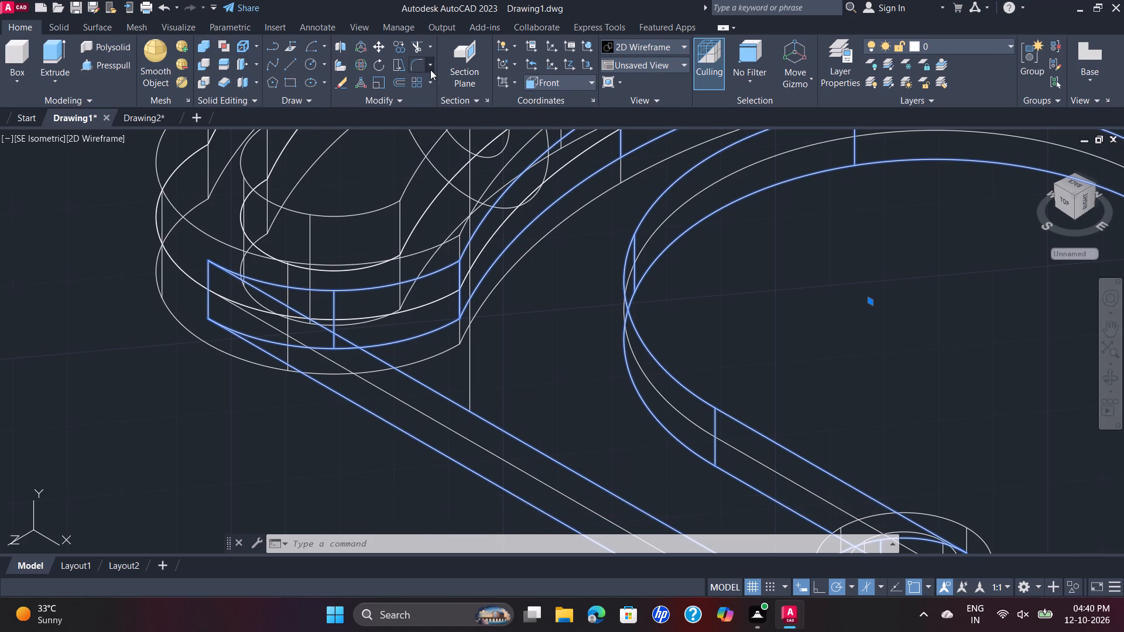
click(398, 99)
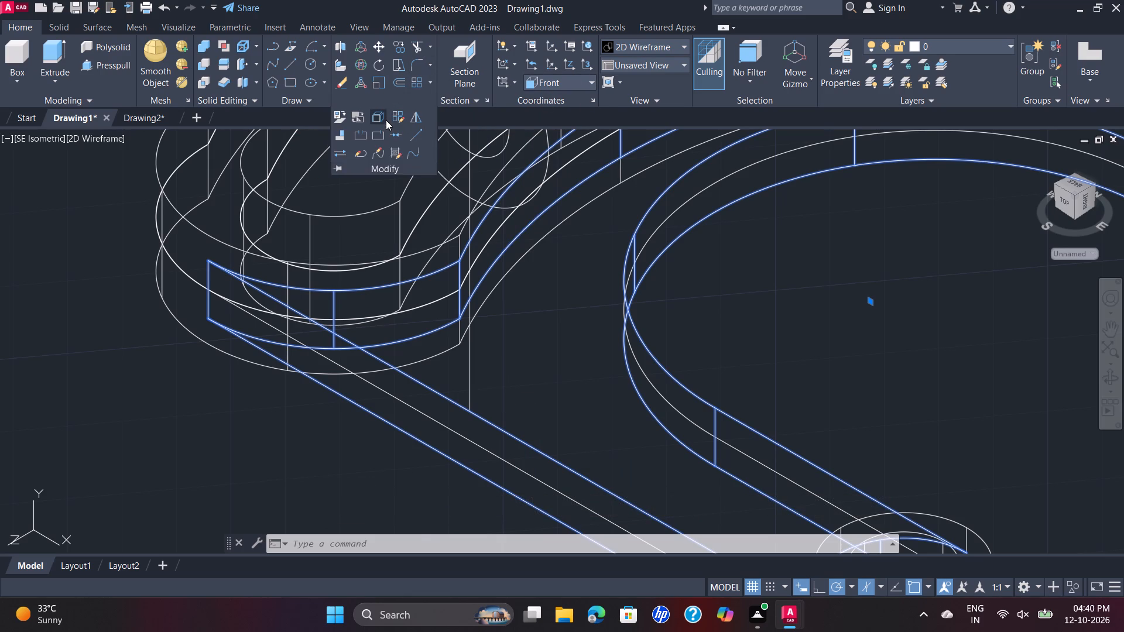
click(386, 120)
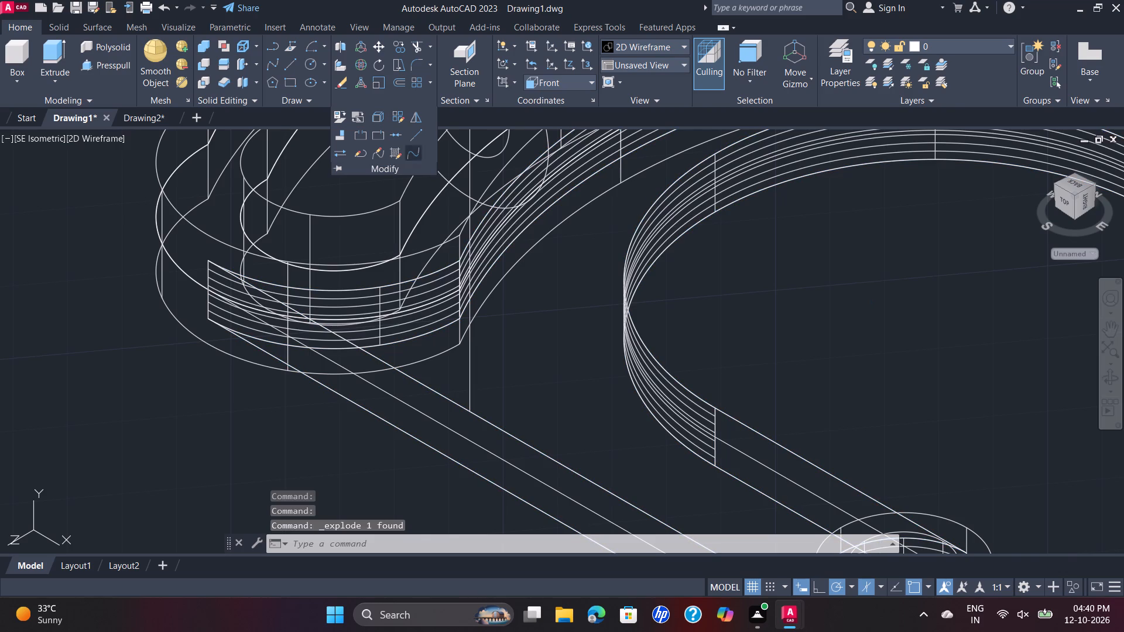
Explode the region of the plate's long outer side face below the lug circles into individual lines.
click(491, 424)
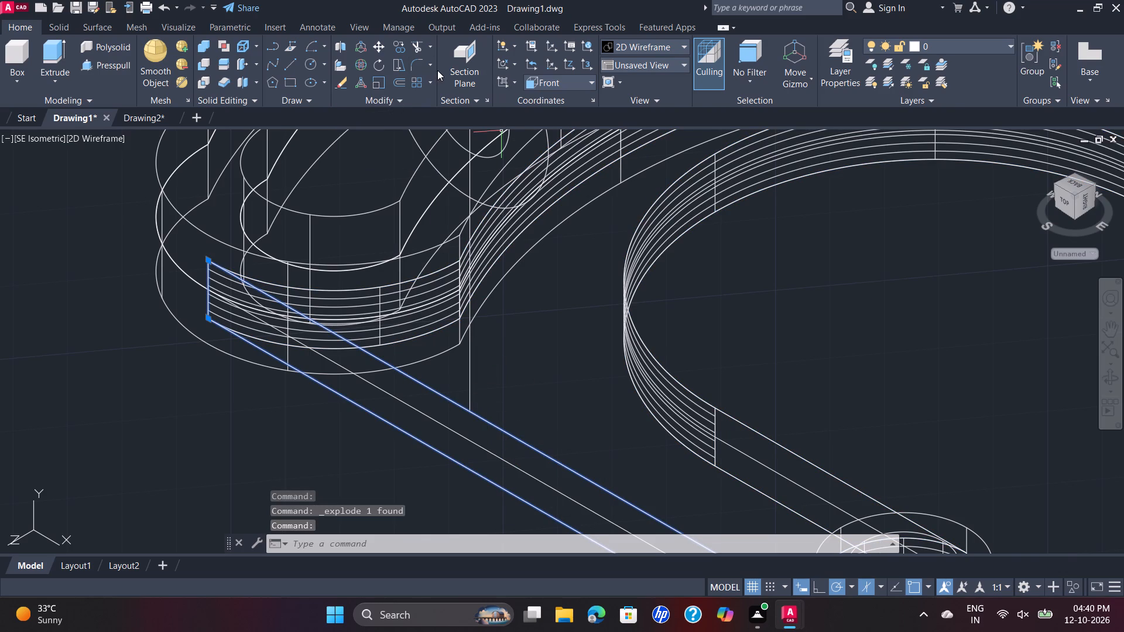
click(396, 103)
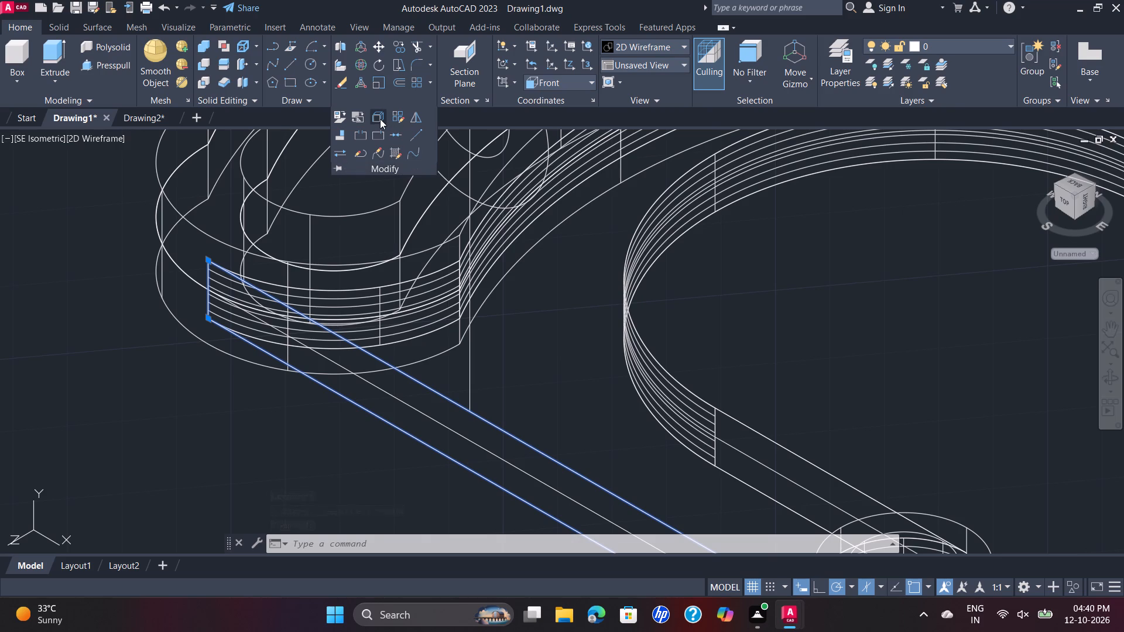
click(380, 119)
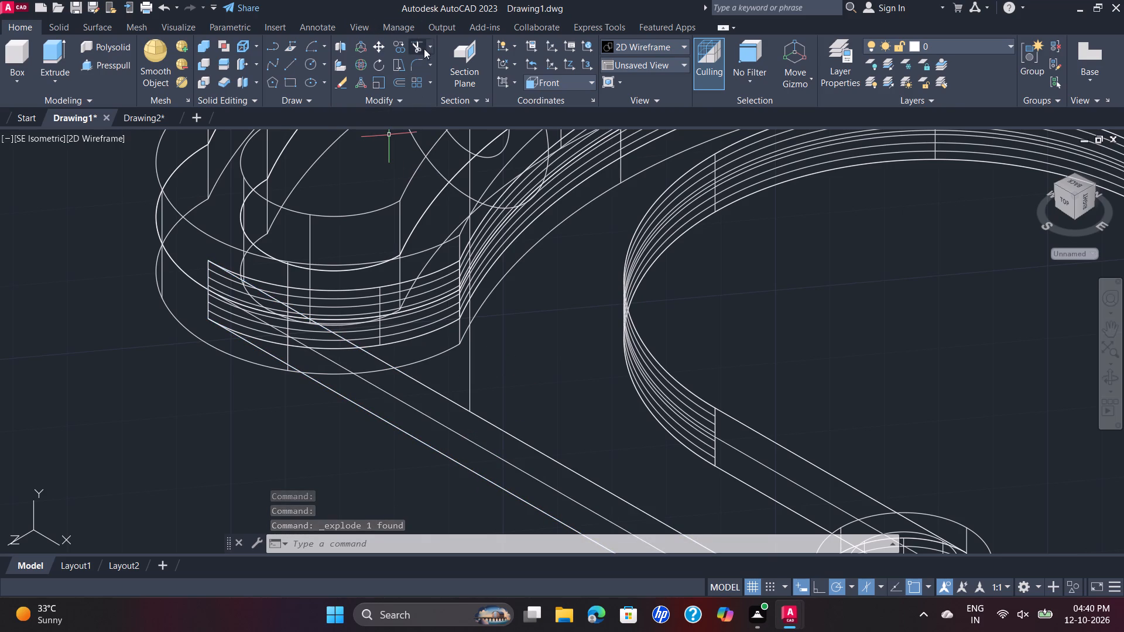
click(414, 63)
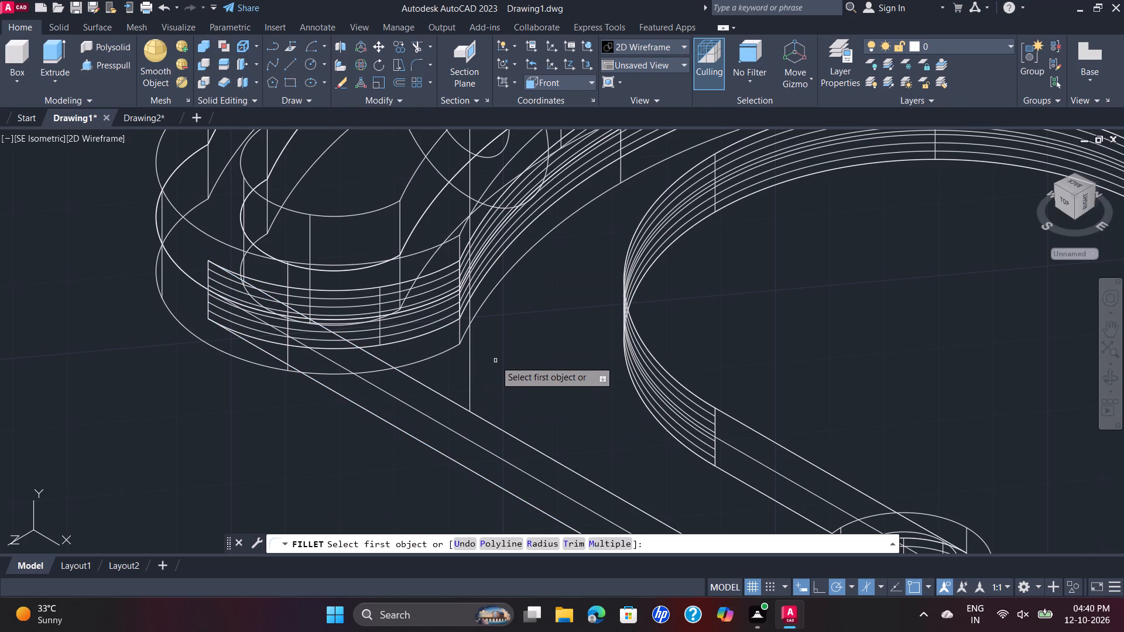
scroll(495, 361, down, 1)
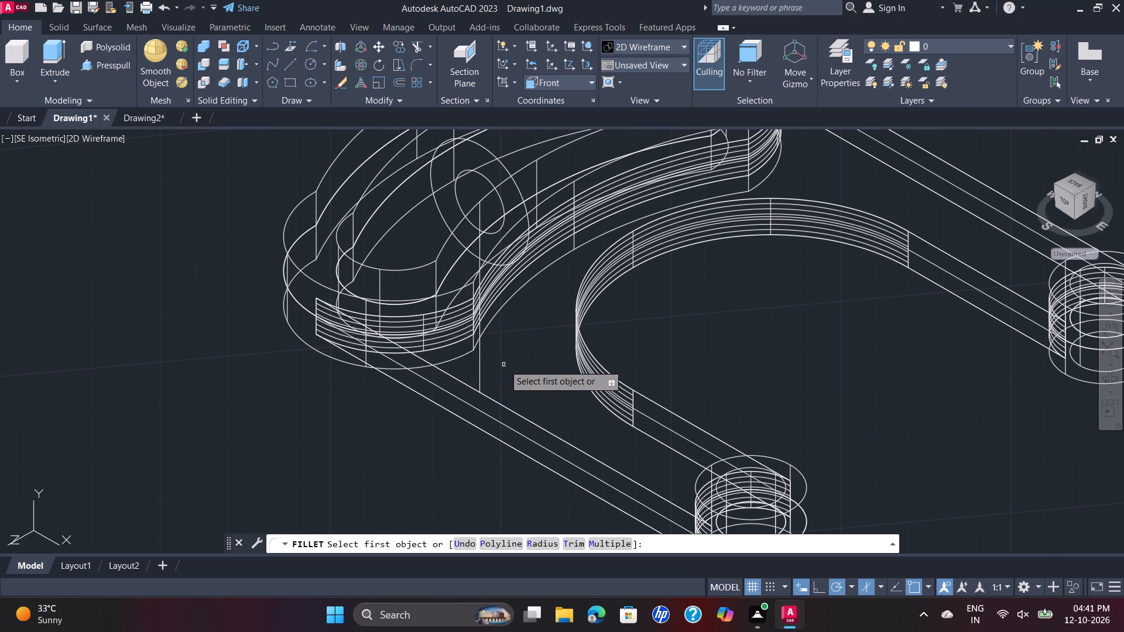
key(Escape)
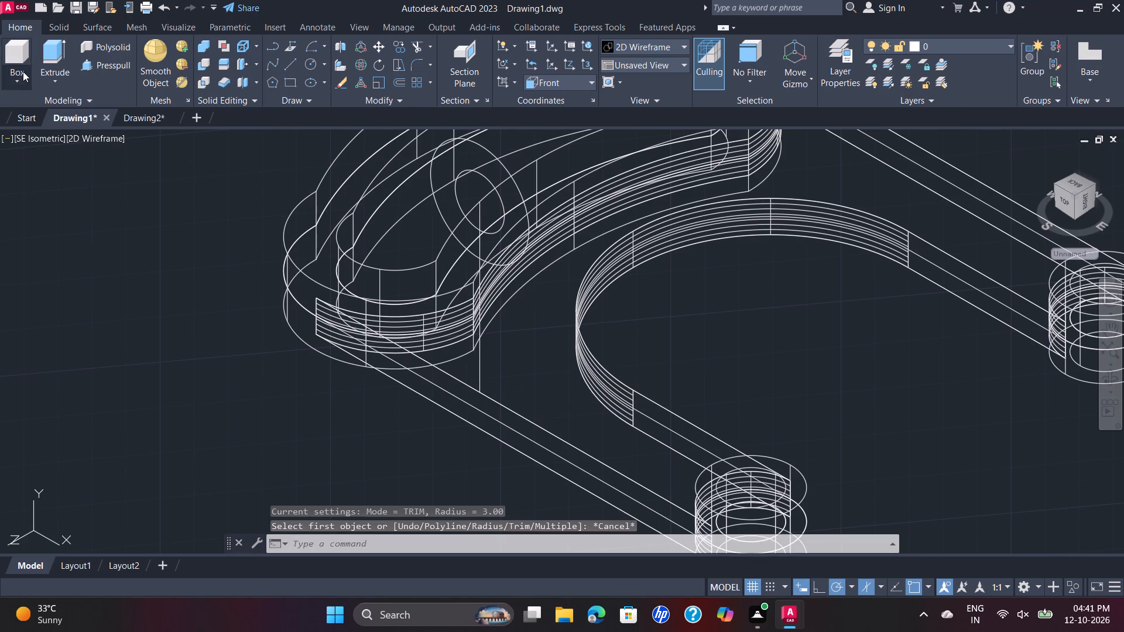
Draw a vertical line from the 25-diameter circle's side quadrant down past the lower edge of the plate's outer side.
click(293, 60)
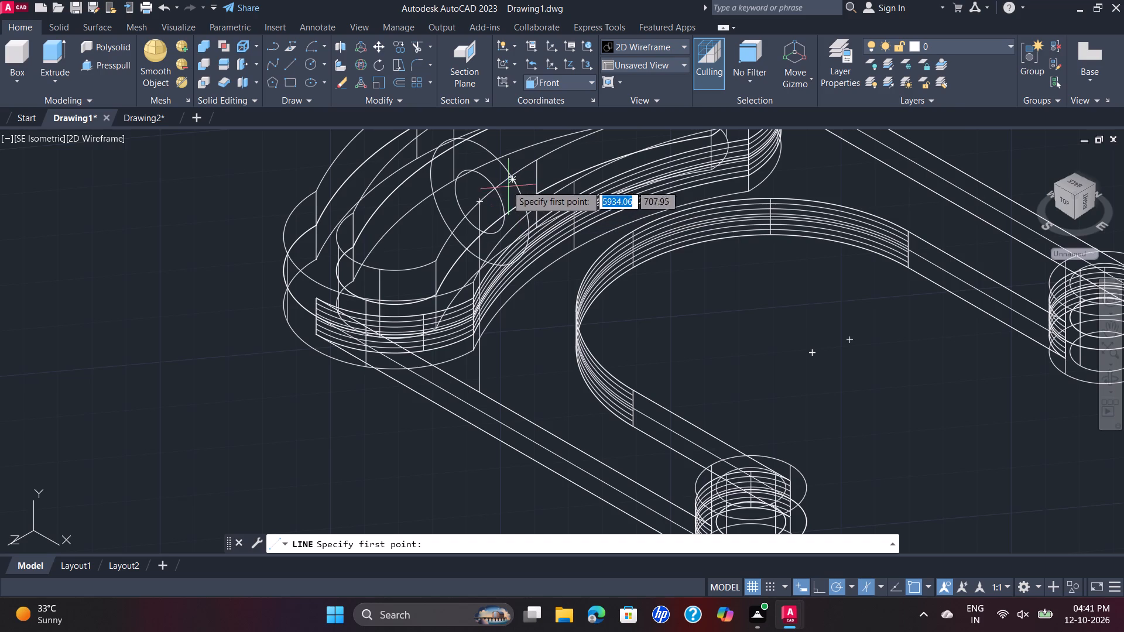
click(527, 227)
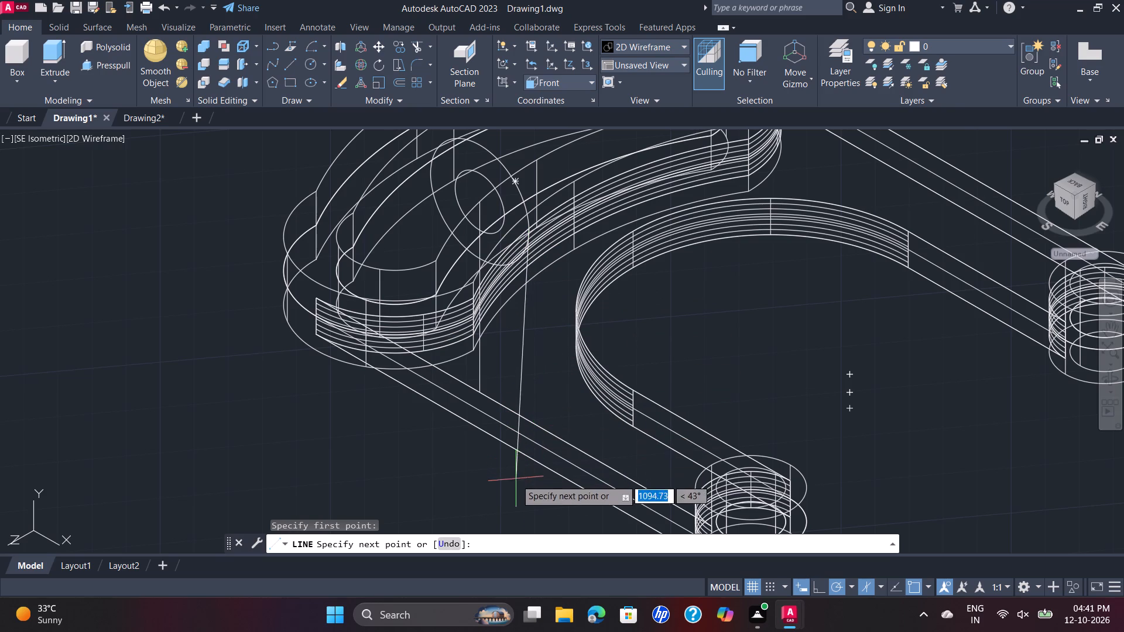
click(529, 489)
key(Escape)
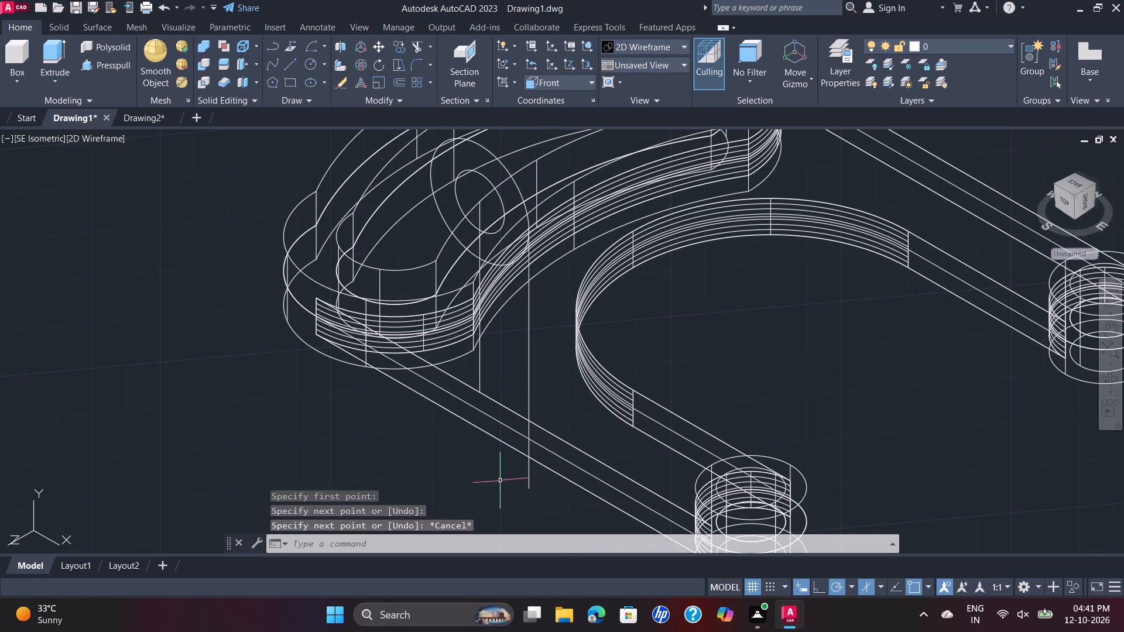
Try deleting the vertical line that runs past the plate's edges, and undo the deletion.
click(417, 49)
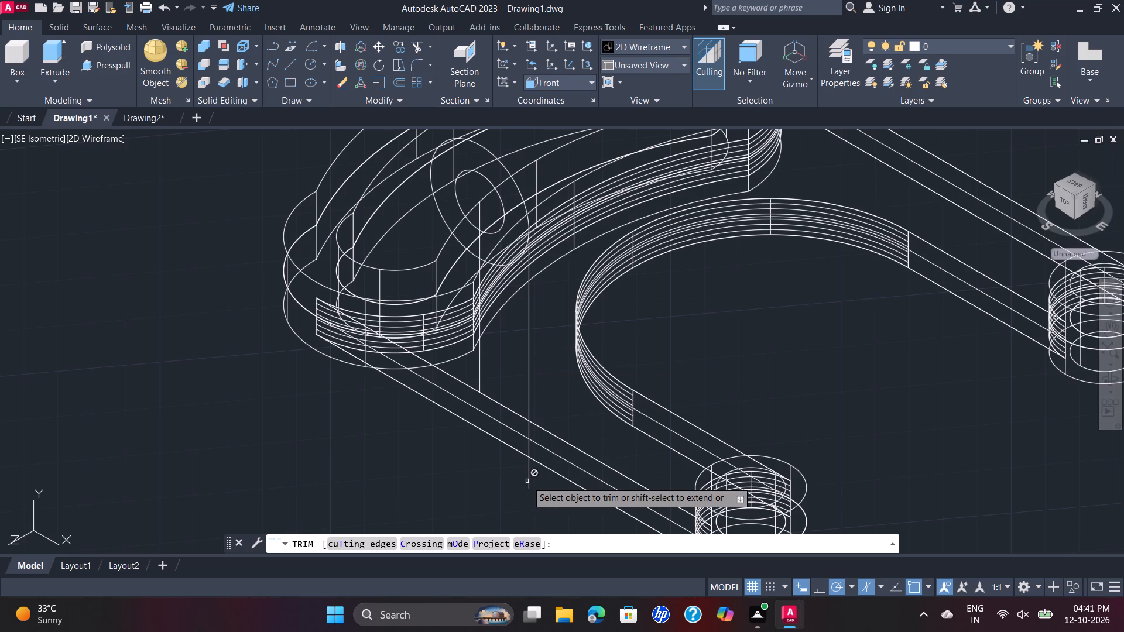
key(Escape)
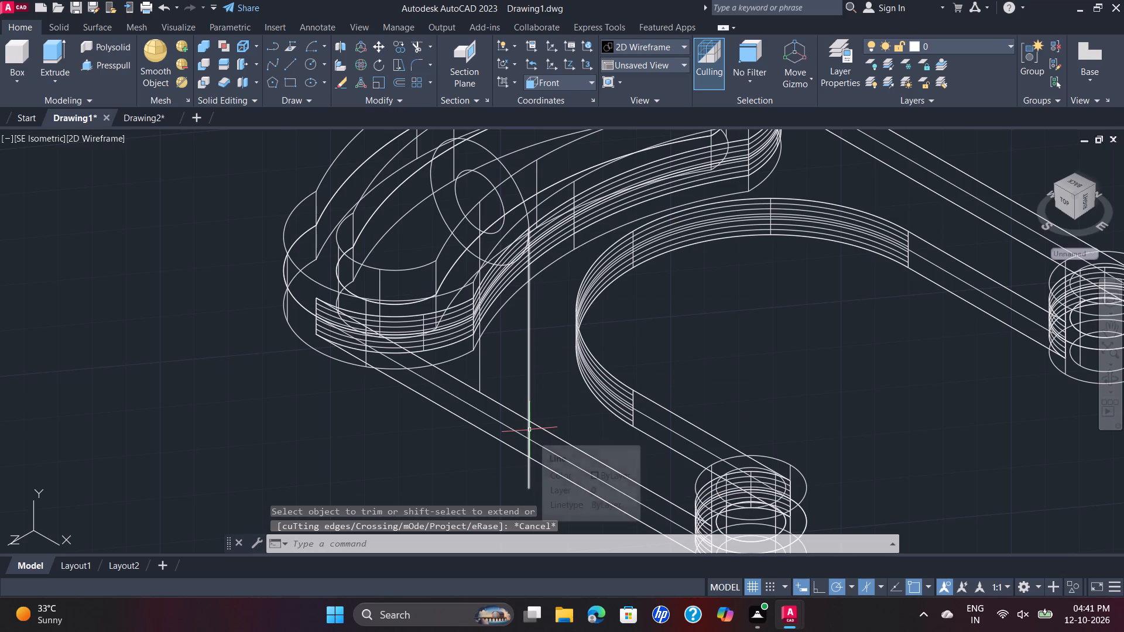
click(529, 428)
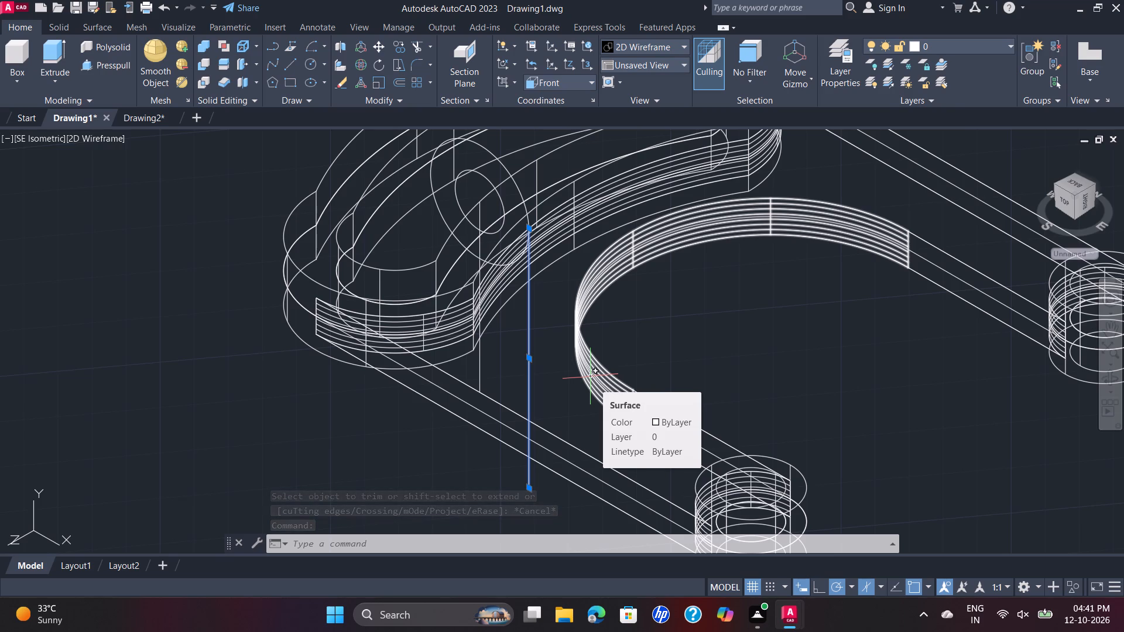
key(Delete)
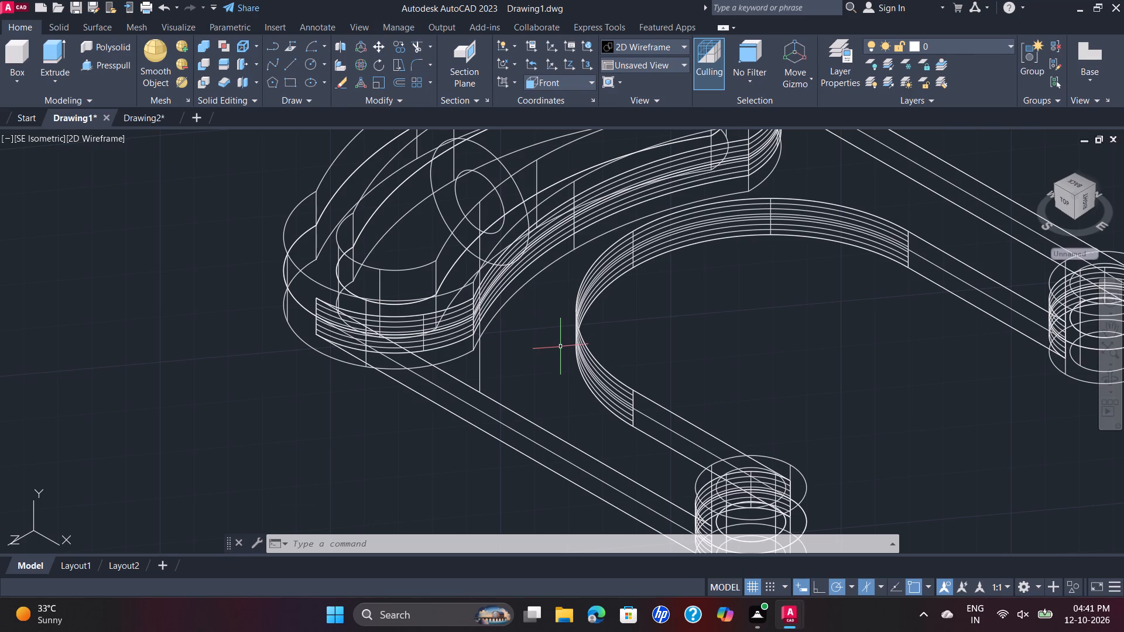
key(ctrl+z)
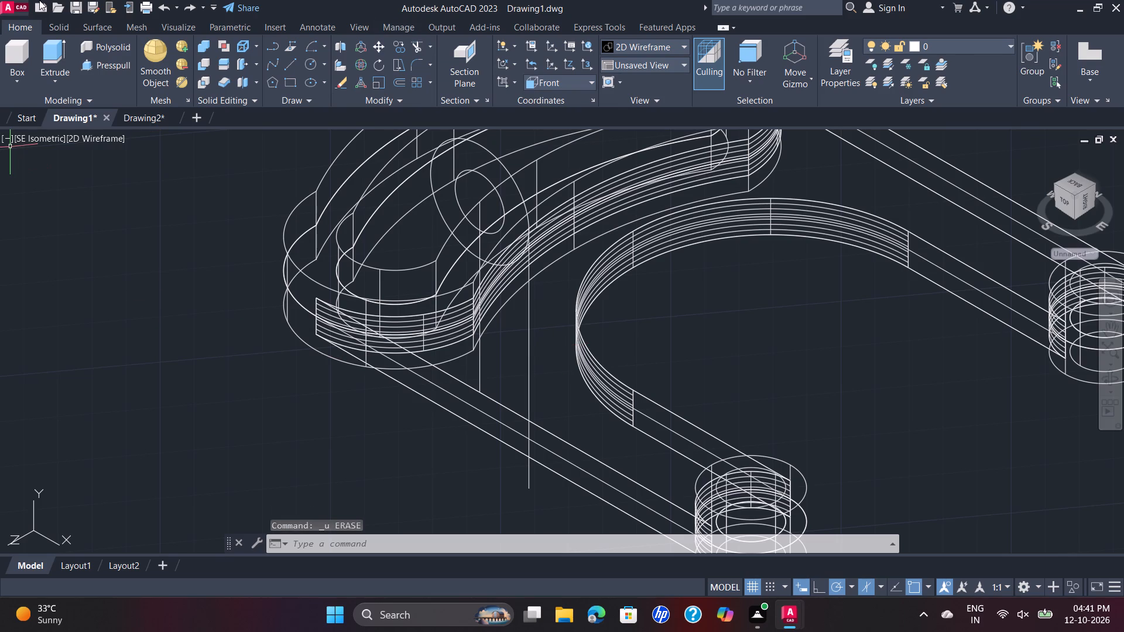
Draw a line from the vertical line's intersection with the plate's upper outer edge up to the 25-diameter circle's side quadrant.
click(288, 69)
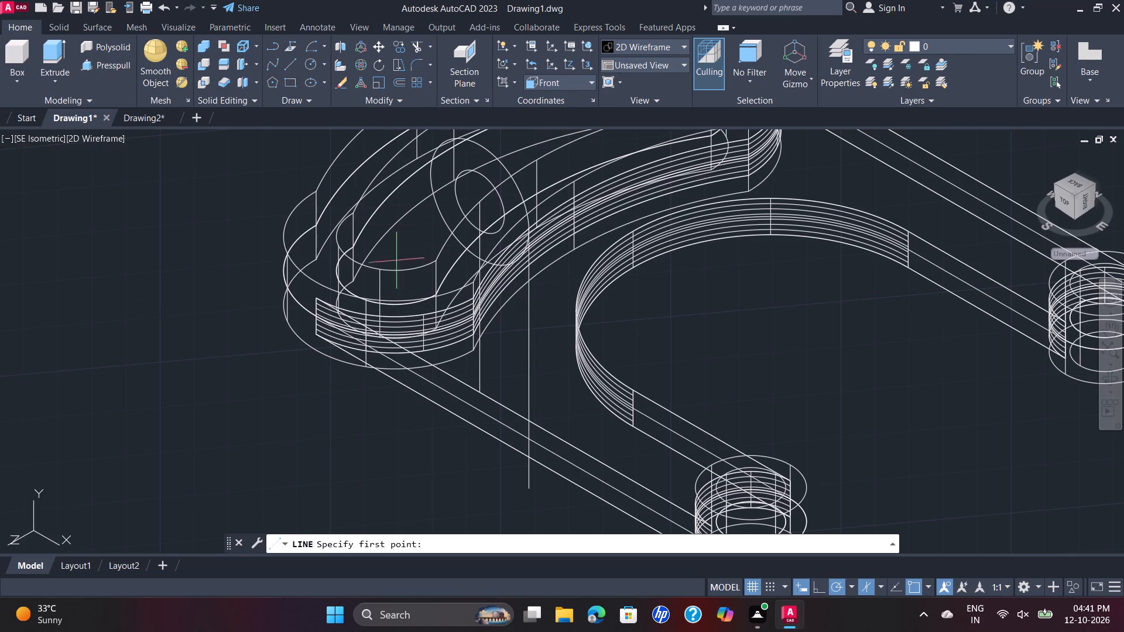
click(526, 423)
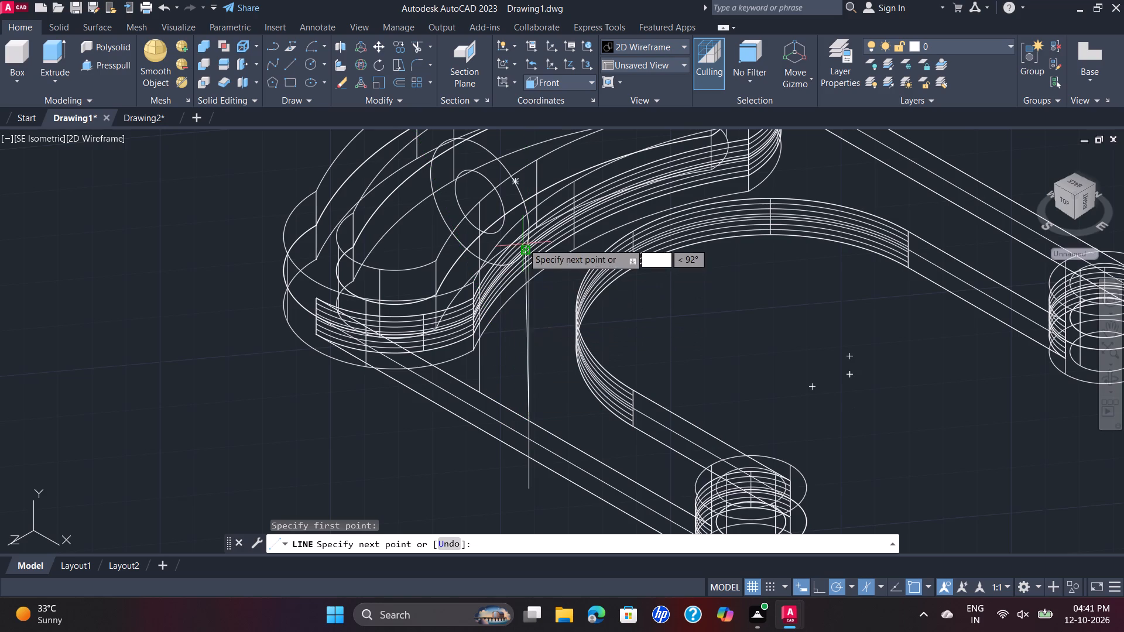
click(527, 227)
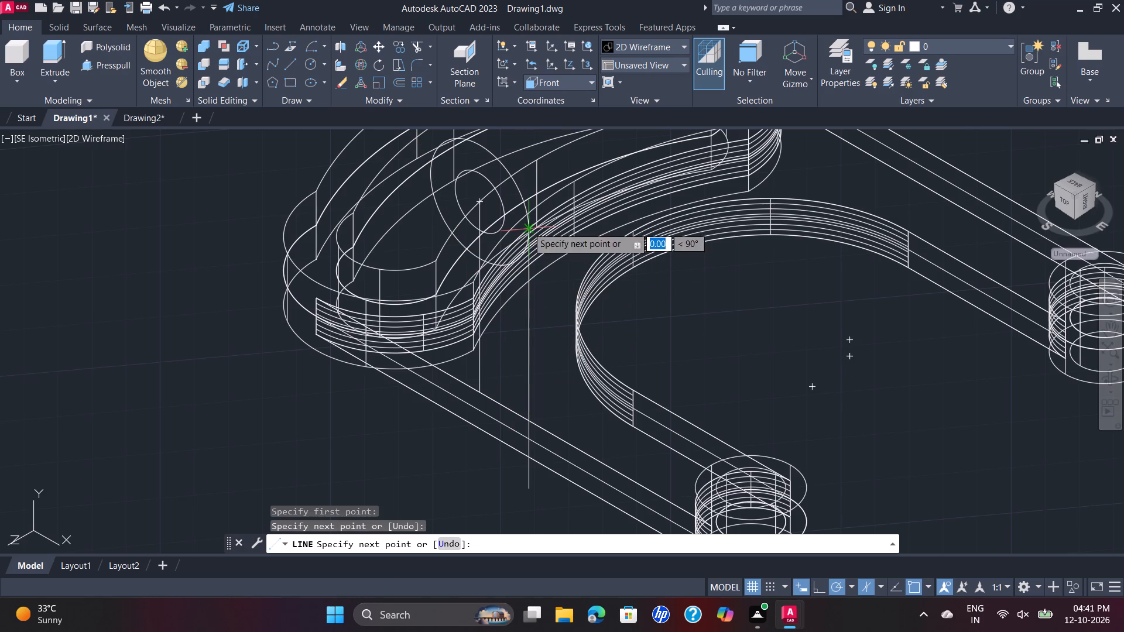
key(Escape)
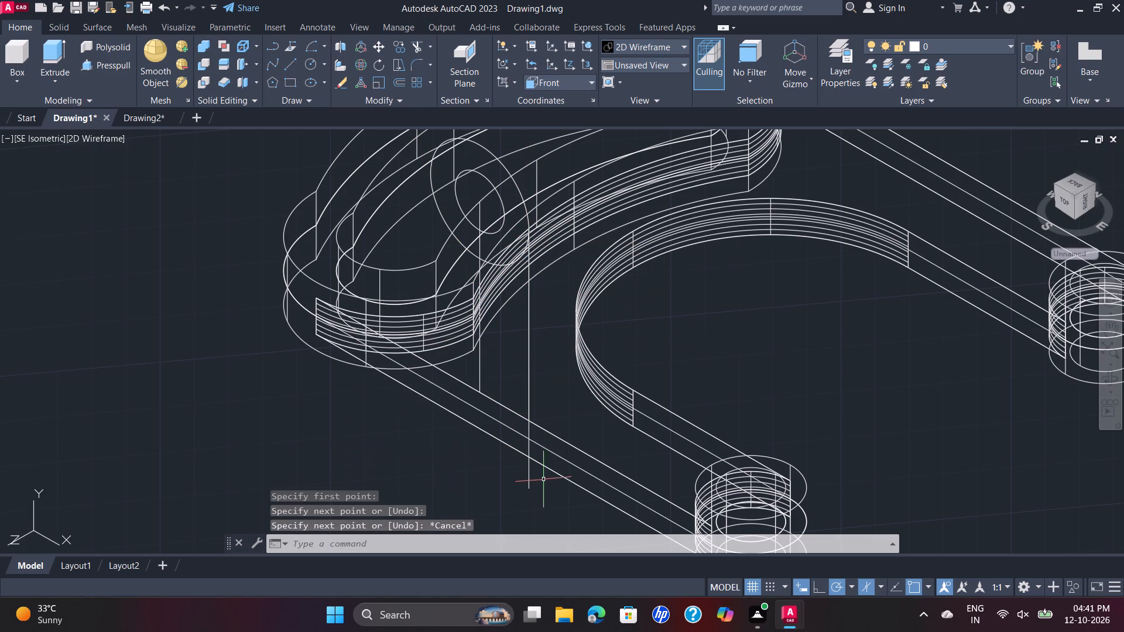
Select the longer vertical line that extends below the plate's outer edges.
click(530, 482)
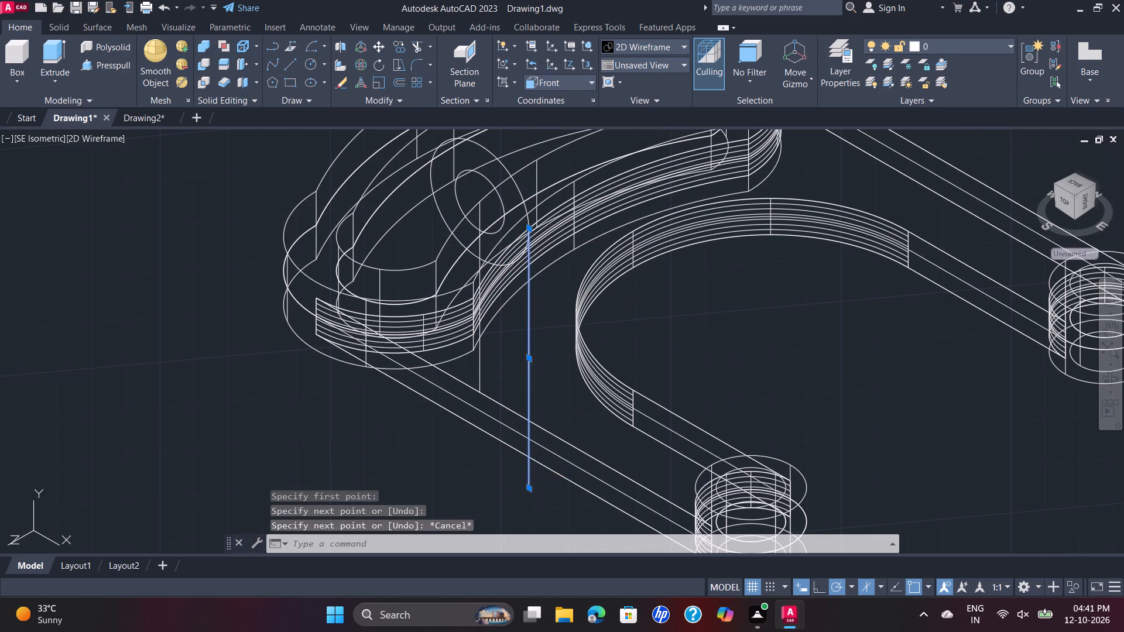
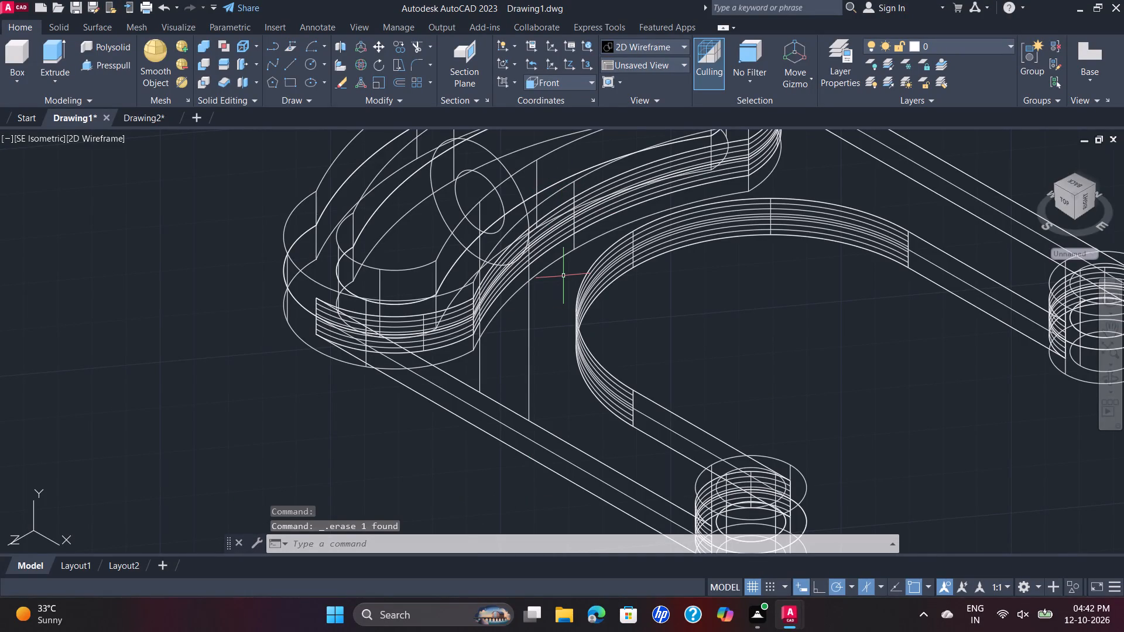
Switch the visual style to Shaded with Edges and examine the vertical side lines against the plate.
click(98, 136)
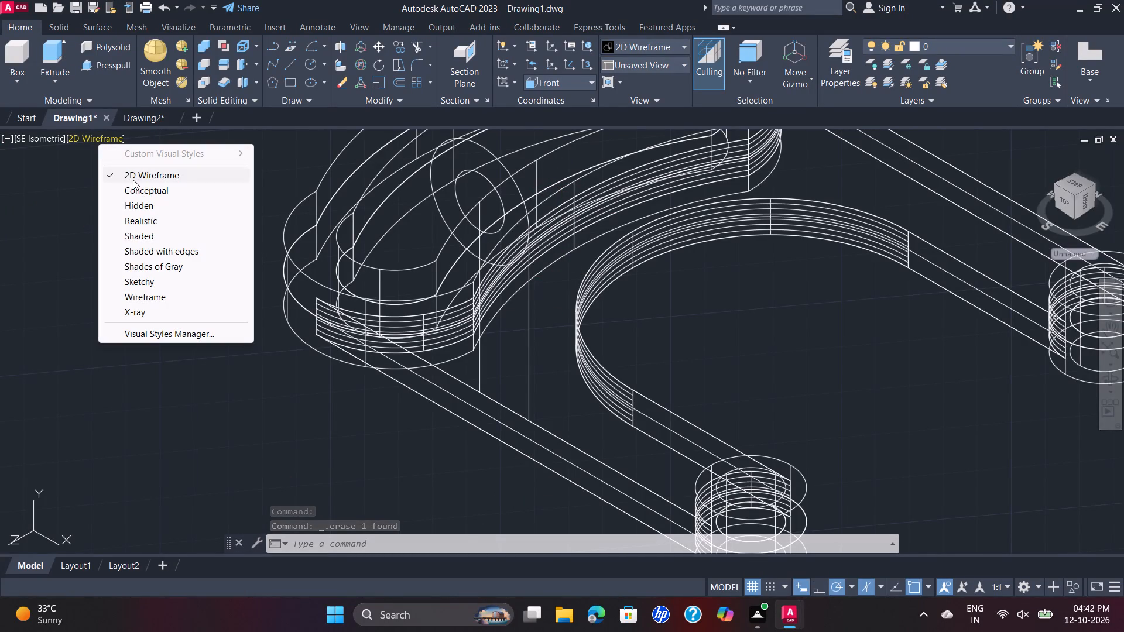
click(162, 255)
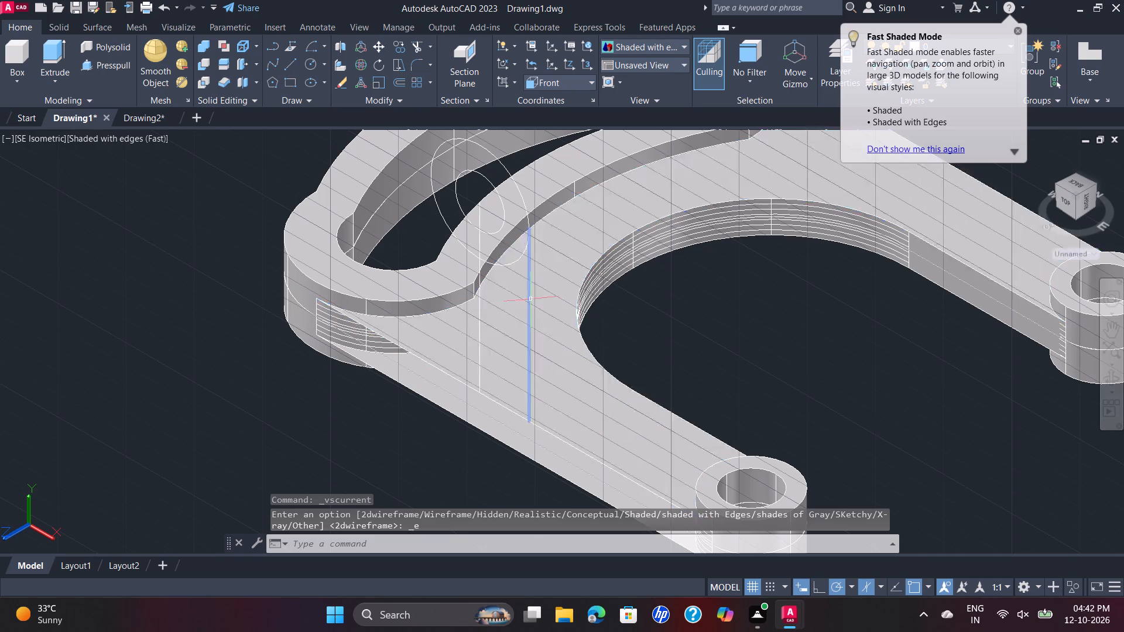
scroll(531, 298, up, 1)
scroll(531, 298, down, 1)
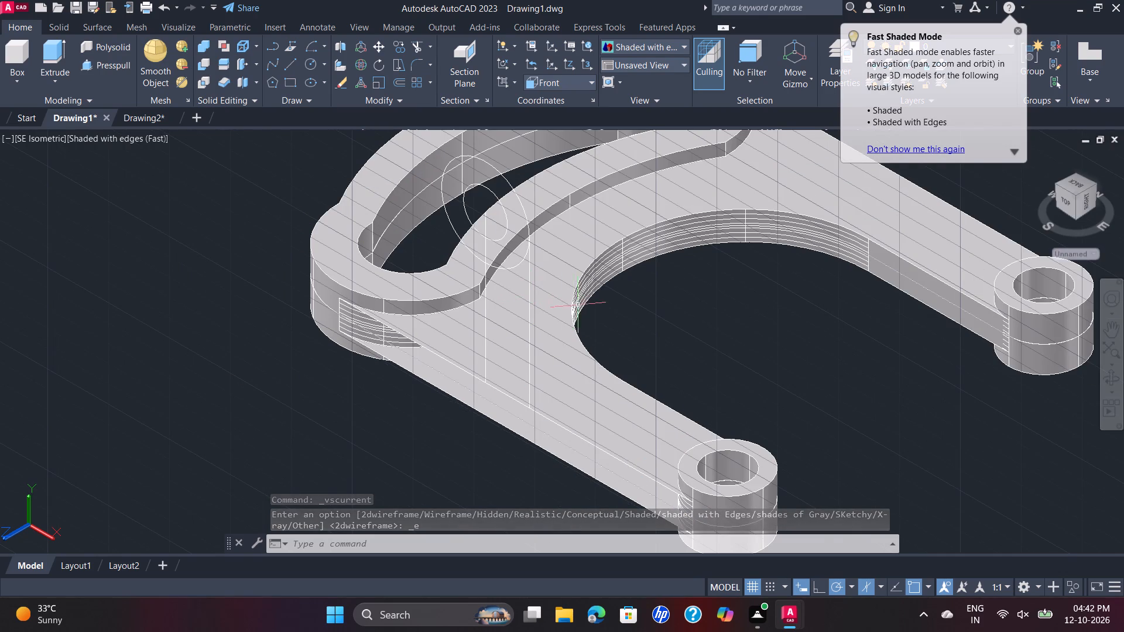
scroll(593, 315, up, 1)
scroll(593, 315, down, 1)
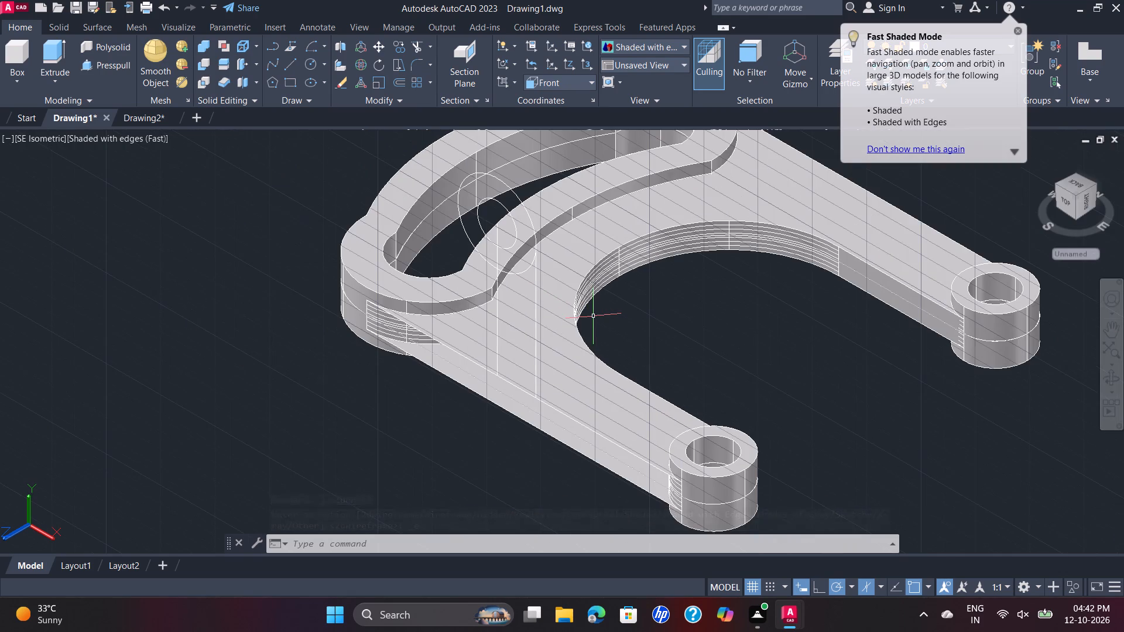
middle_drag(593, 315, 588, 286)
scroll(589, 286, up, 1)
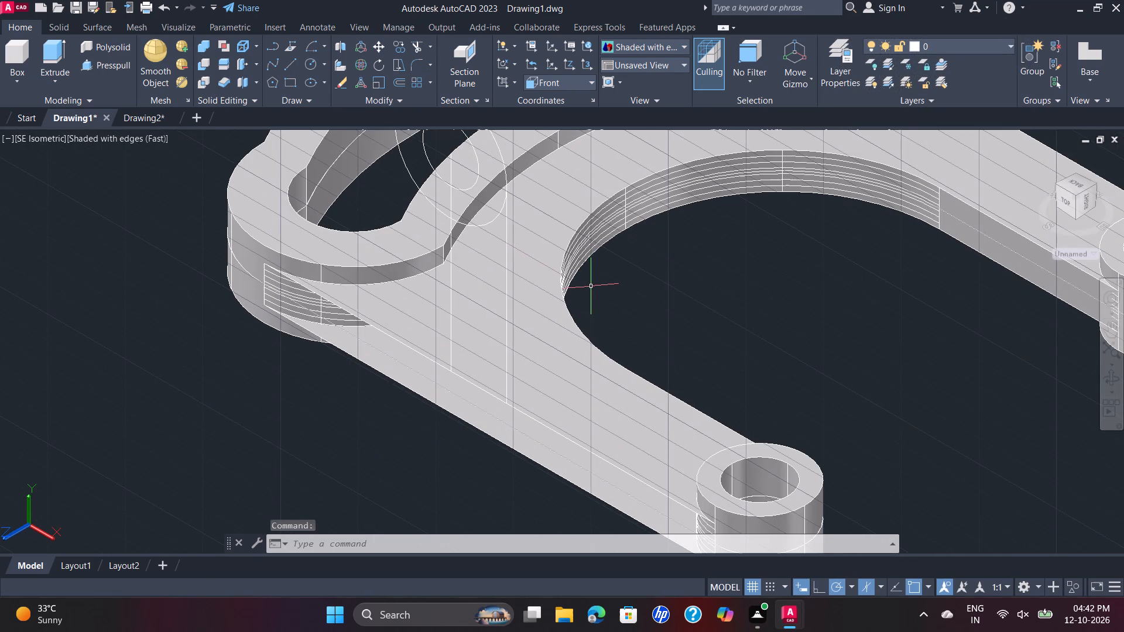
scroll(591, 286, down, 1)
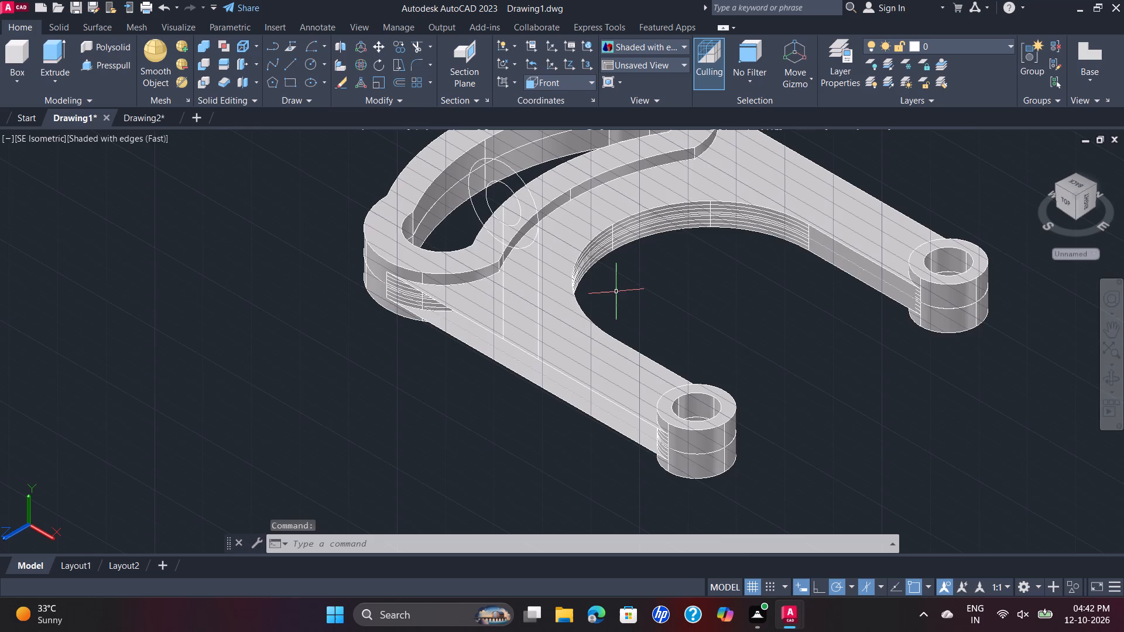
Undo the recent operations back through the side-line drawing, fillet, explodes and the change away from the Shades of Gray visual style.
key(ctrl+z)
key(ctrl+z)
key(ctrl+z)
key(ctrl+z)
key(ctrl+z)
key(ctrl+z)
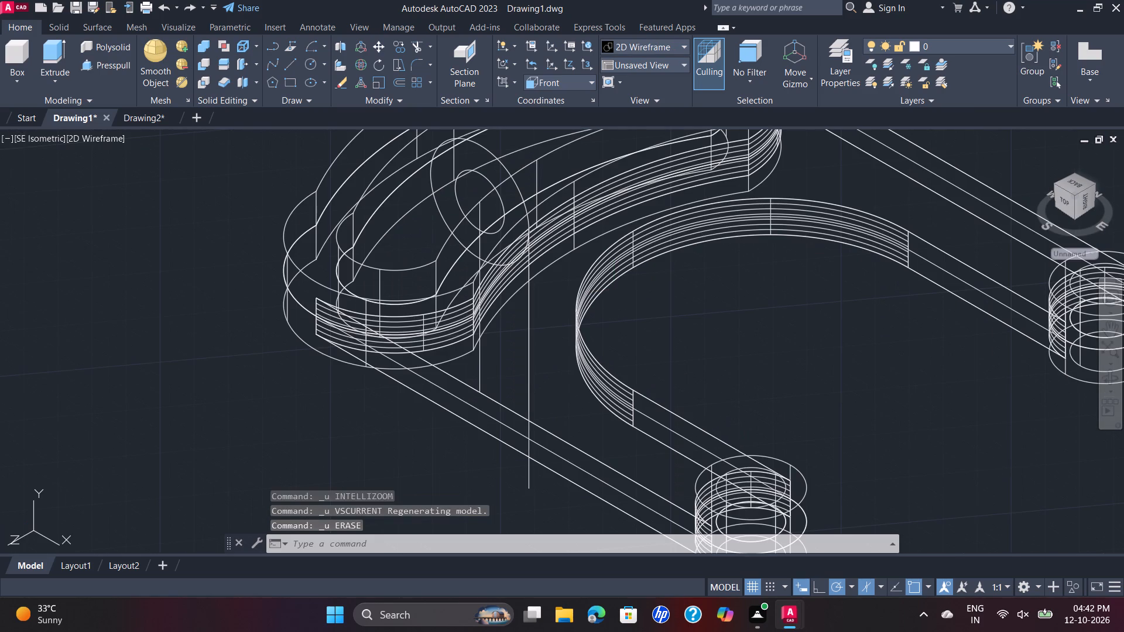
key(ctrl+z)
key(ctrl+z)
key(ctrl+z)
key(ctrl+z)
key(ctrl+z)
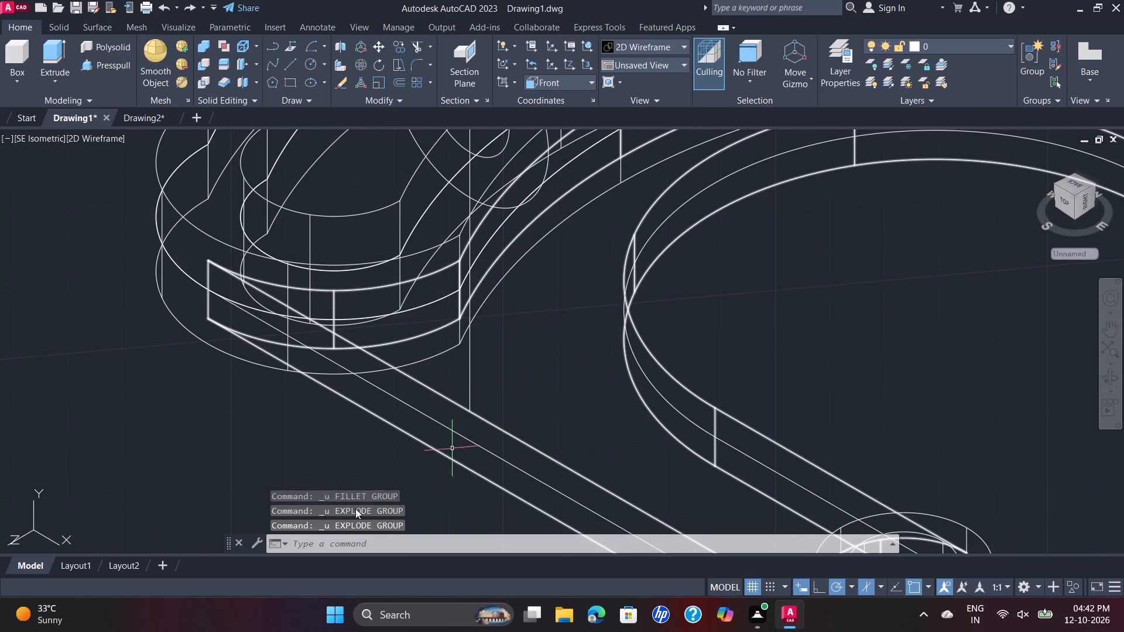
scroll(534, 353, down, 1)
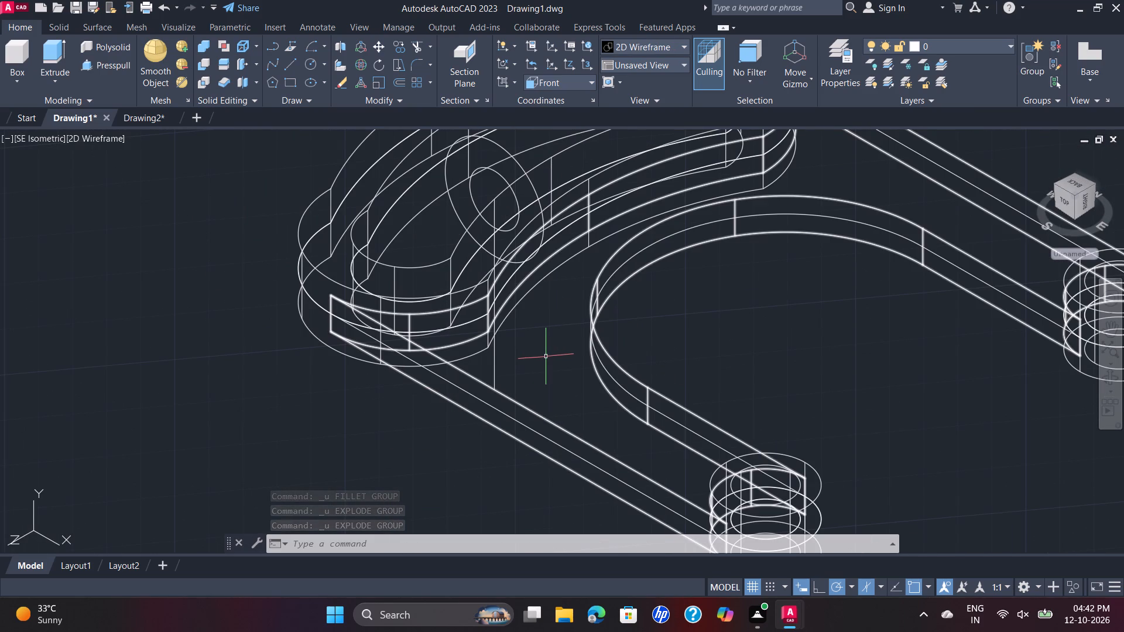
key(ctrl+z)
key(ctrl+z)
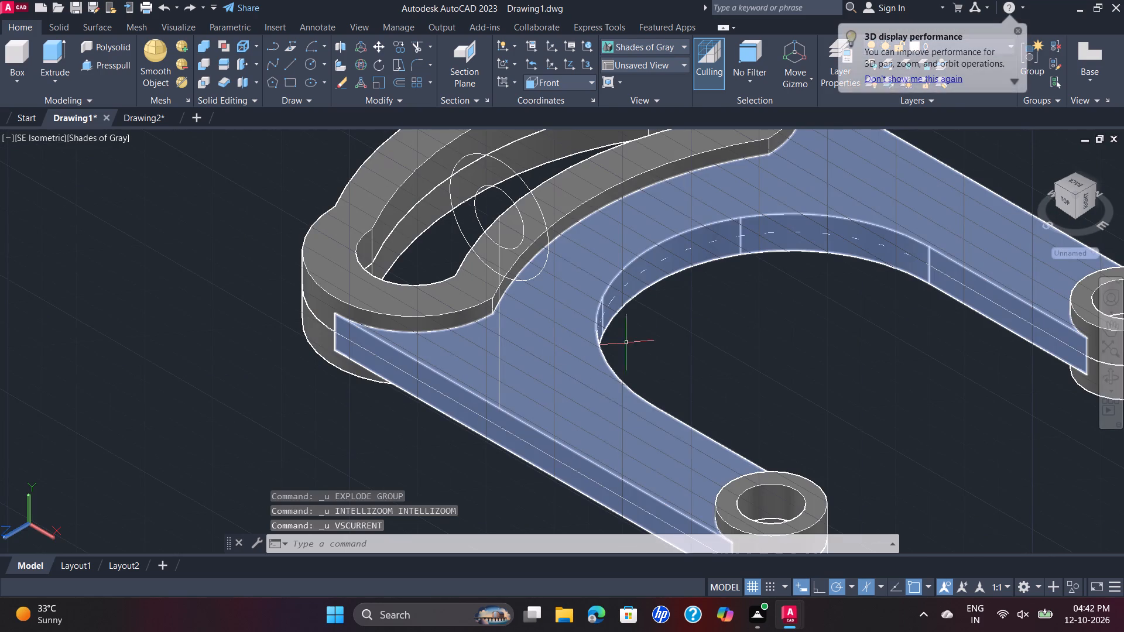
Draw a vertical line from the 25-diameter circle's side quadrant nearest the U-shaped cutout down past the plate's lower outer edge.
scroll(391, 213, up, 1)
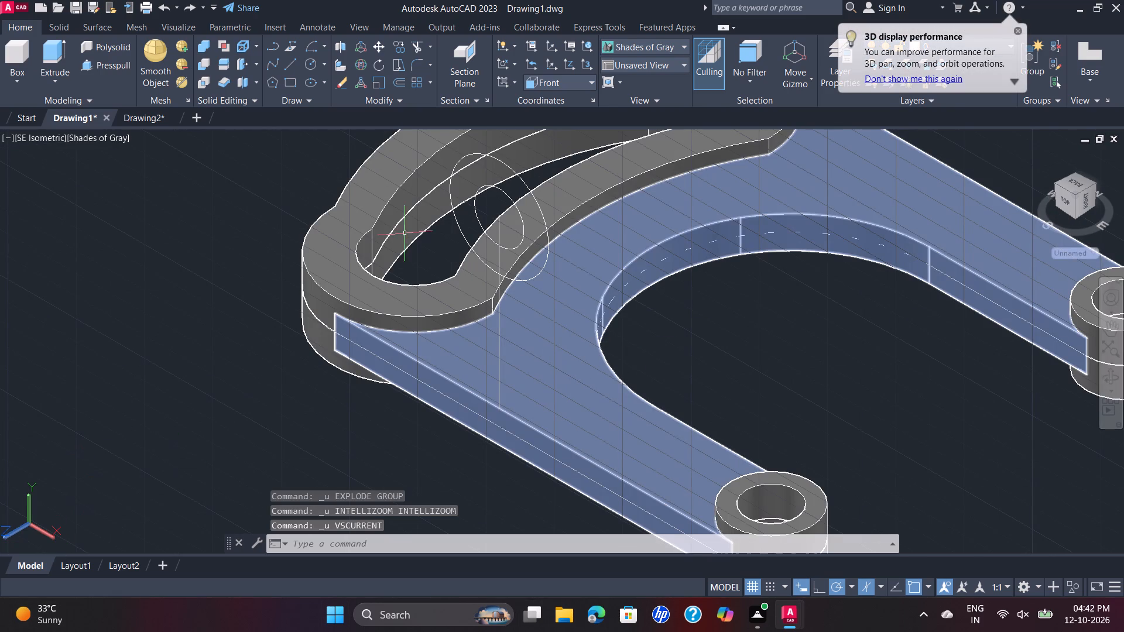
scroll(138, 329, down, 1)
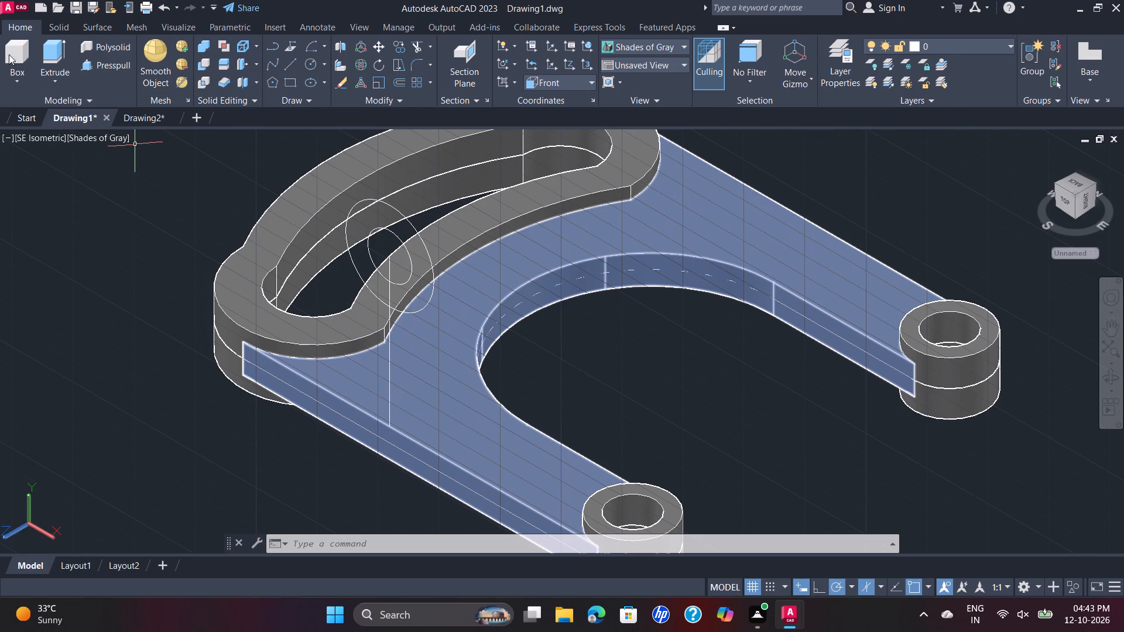
click(289, 69)
click(434, 286)
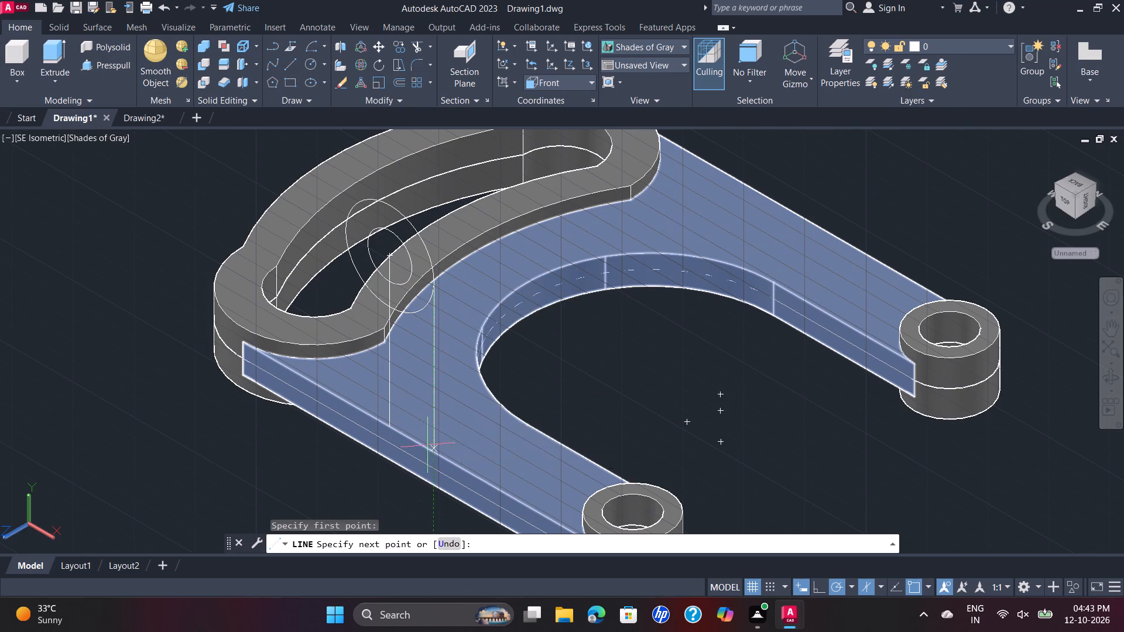
click(432, 516)
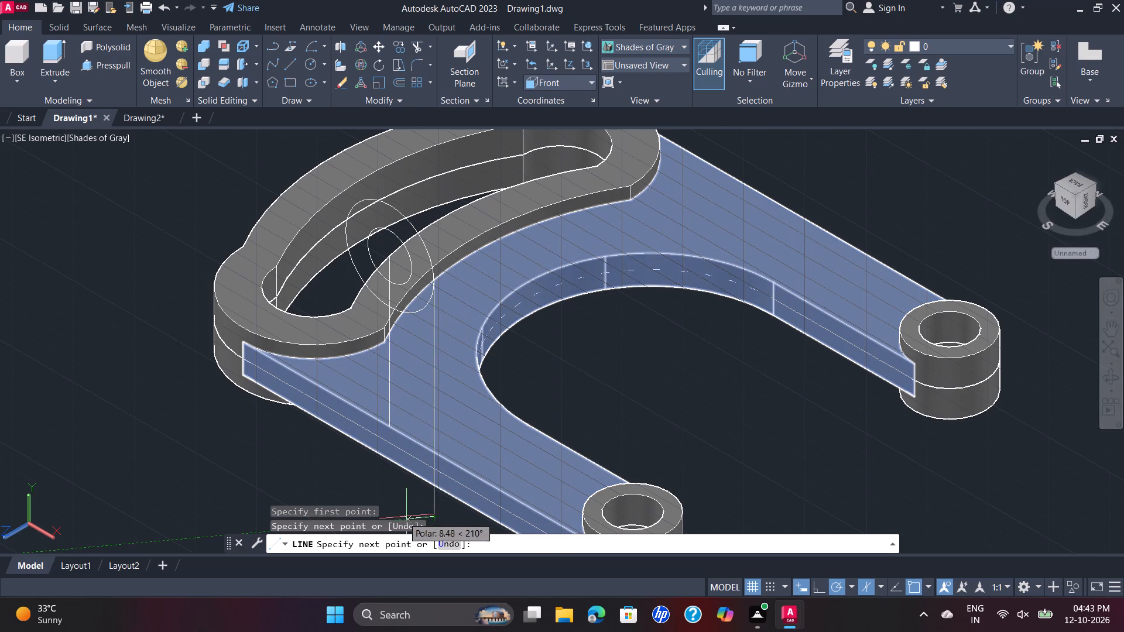
key(Escape)
click(503, 437)
click(502, 443)
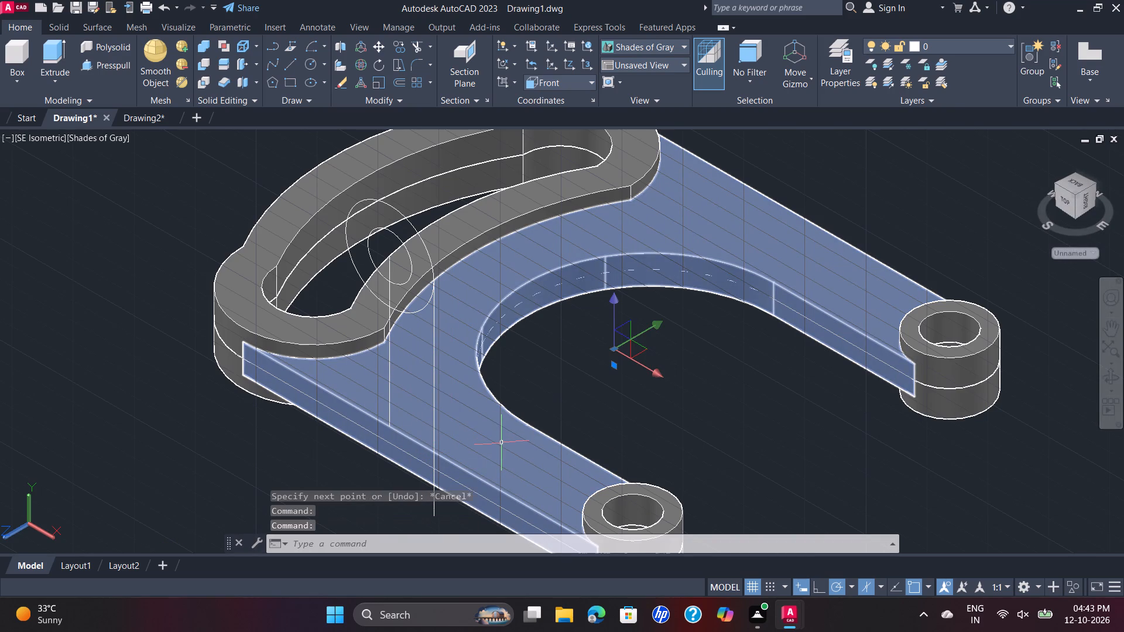
key(Escape)
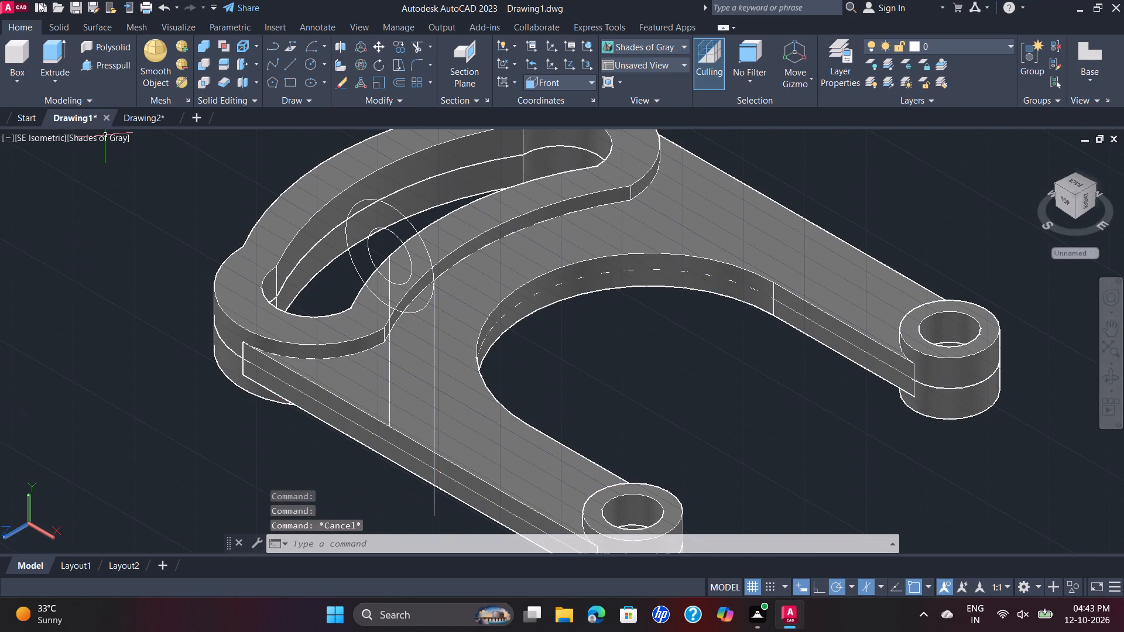
Draw a line about 42 long from the vertical line's intersection with the plate's upper outer edge up to the 25-diameter circle's side quadrant.
click(294, 63)
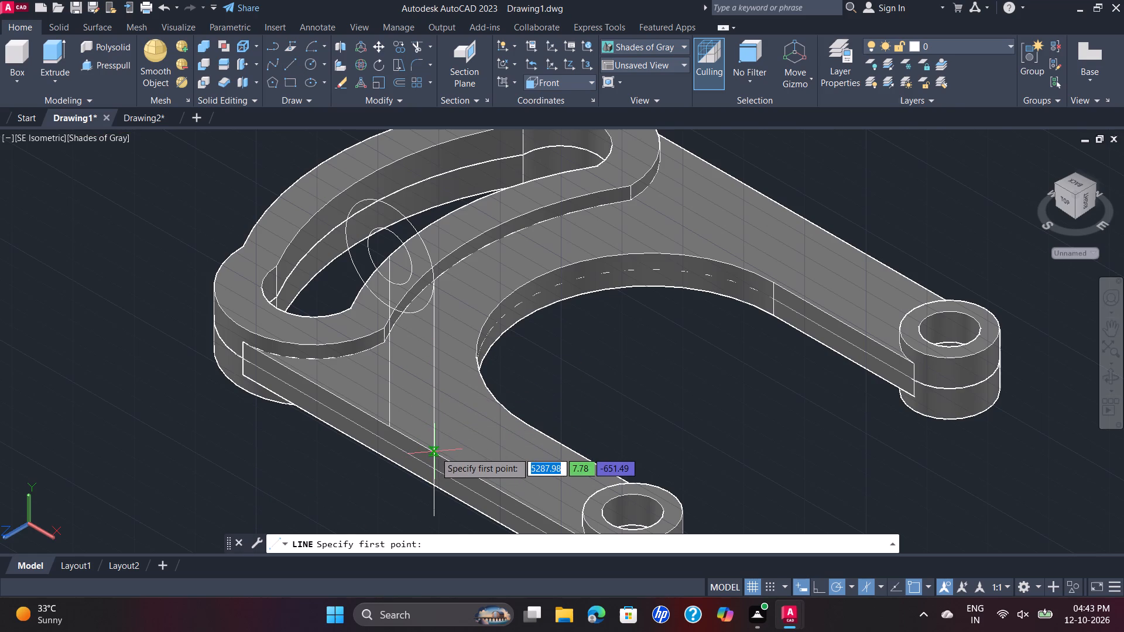
click(435, 451)
key(Escape)
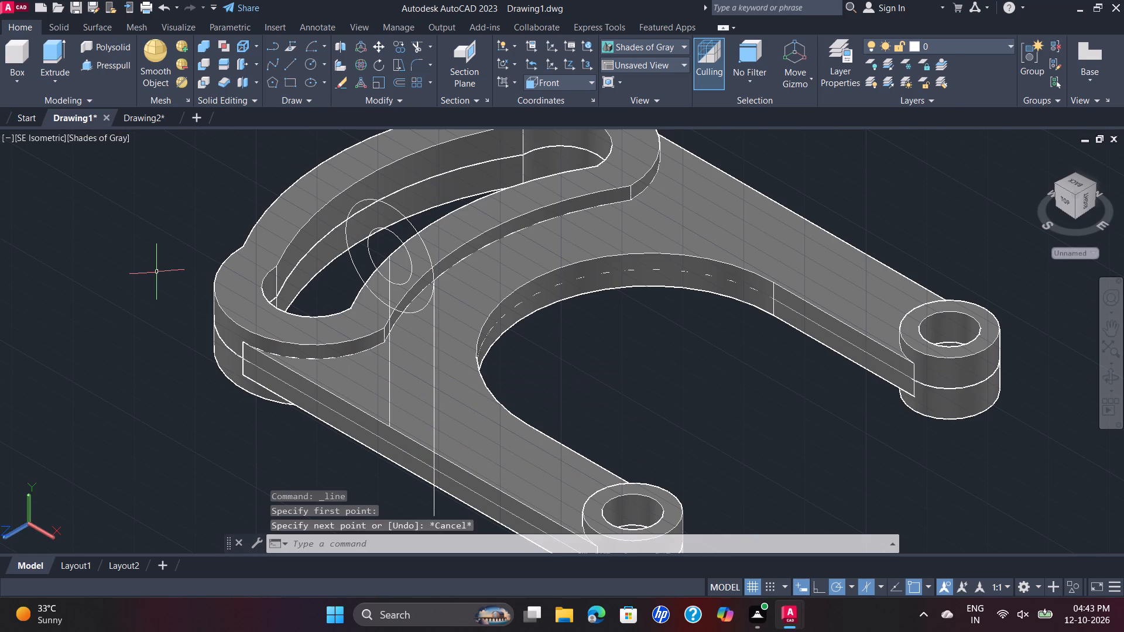
key(space)
scroll(434, 445, up, 3)
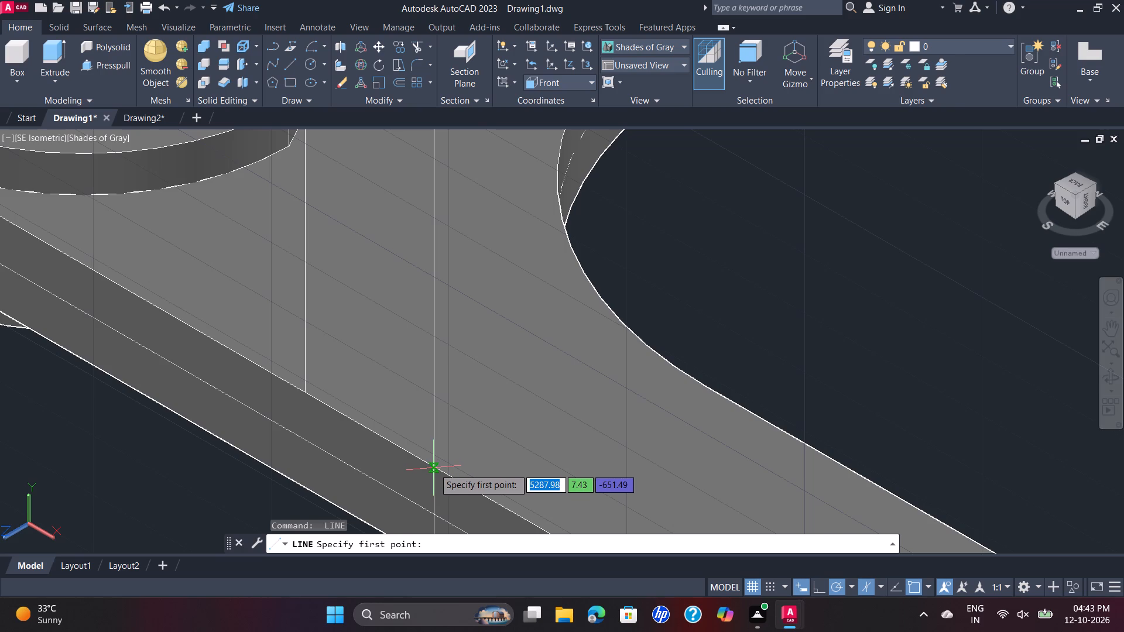
click(434, 468)
scroll(446, 365, down, 1)
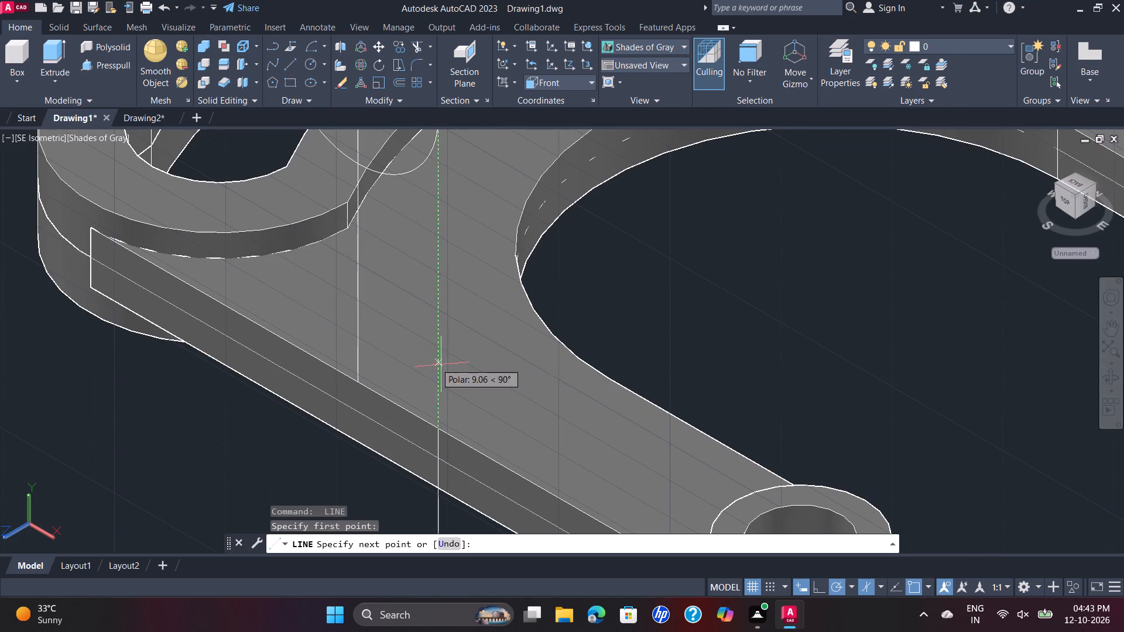
scroll(434, 227, down, 1)
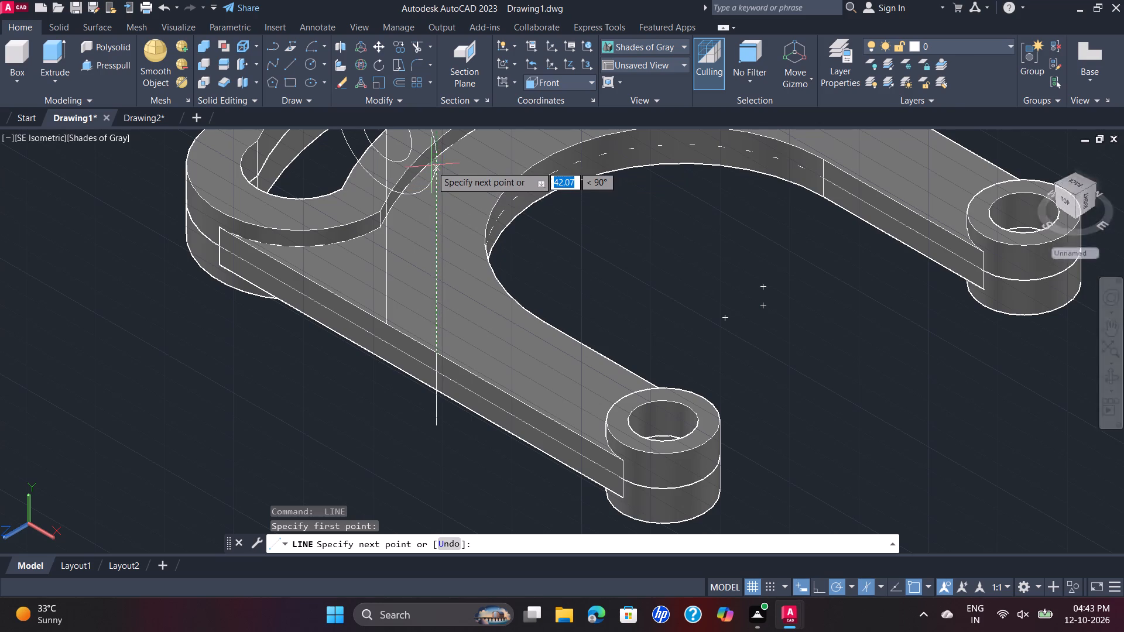
click(438, 160)
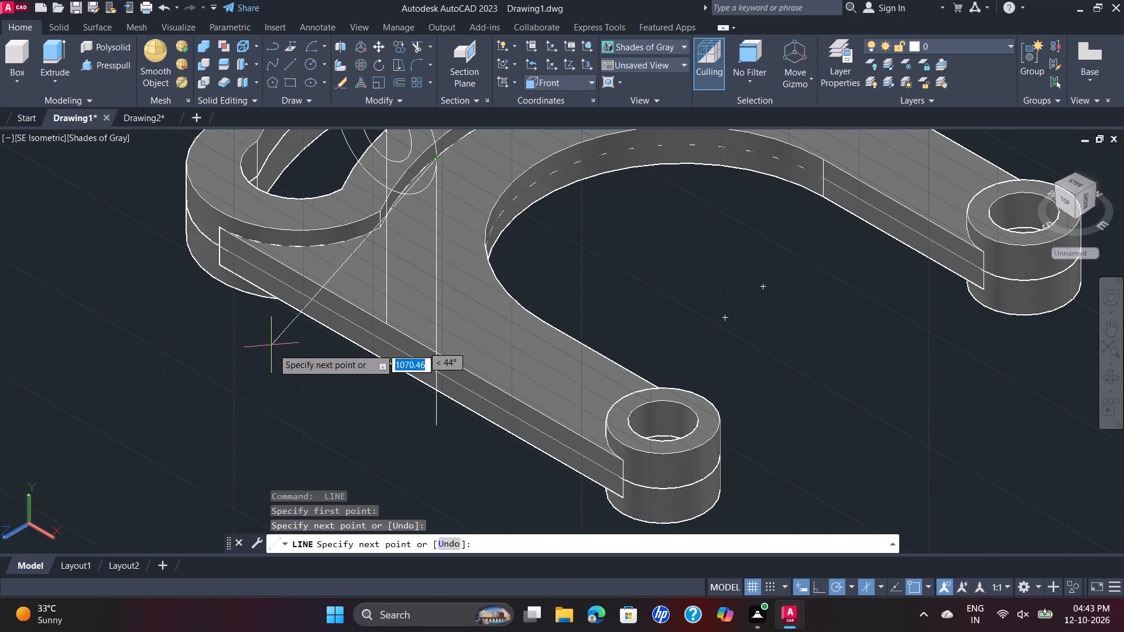
key(Escape)
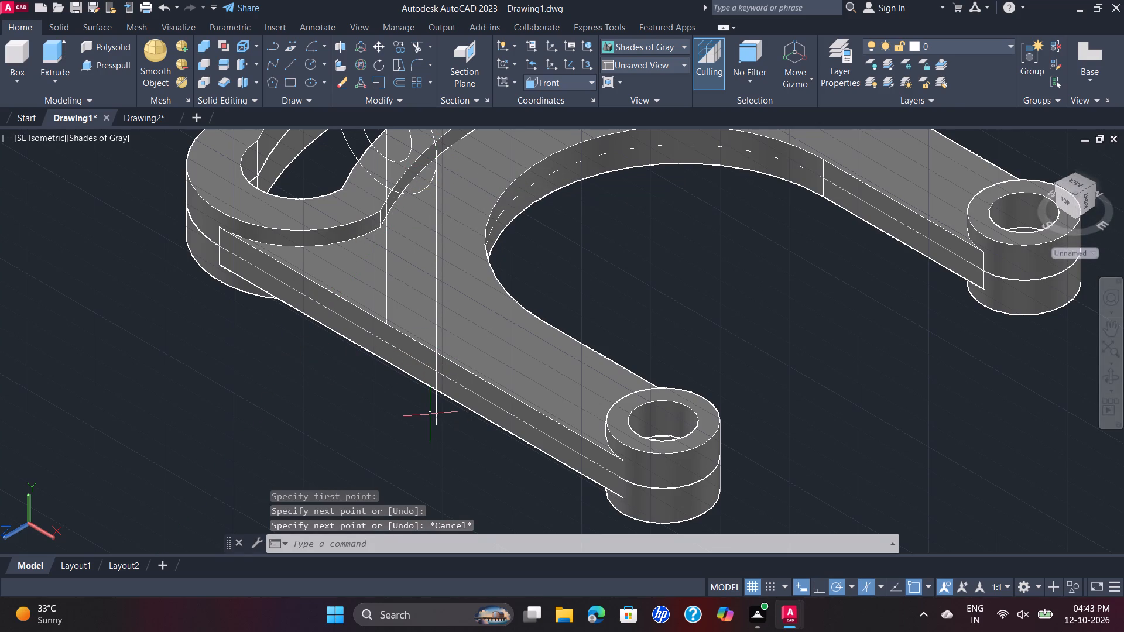
Delete the longer vertical line that extends below the plate's lower outer edge.
click(436, 415)
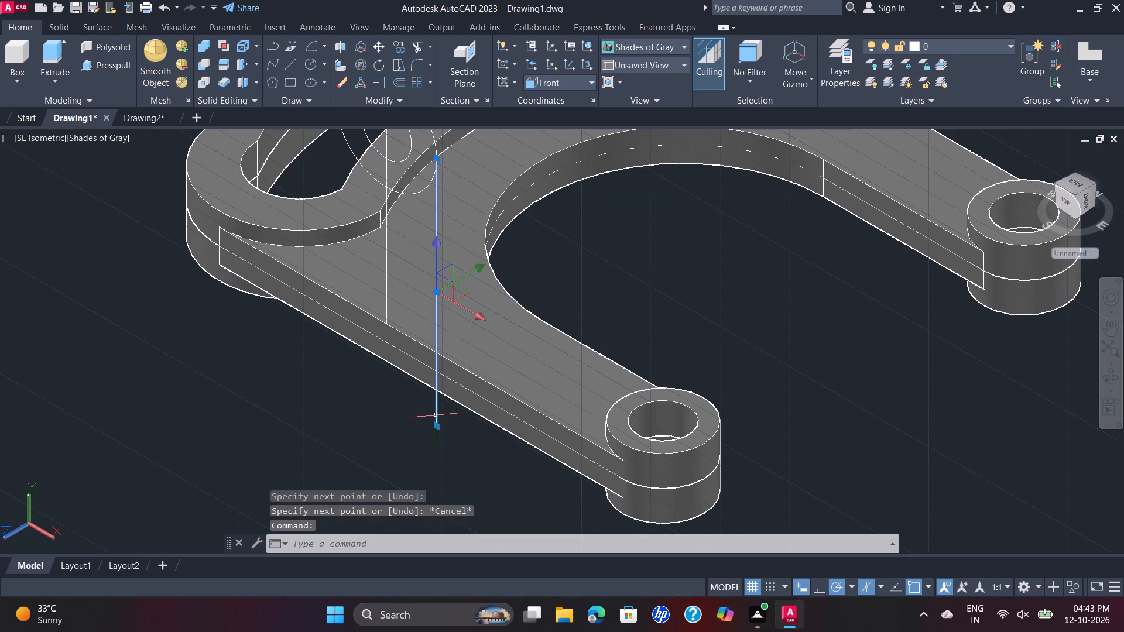
key(Delete)
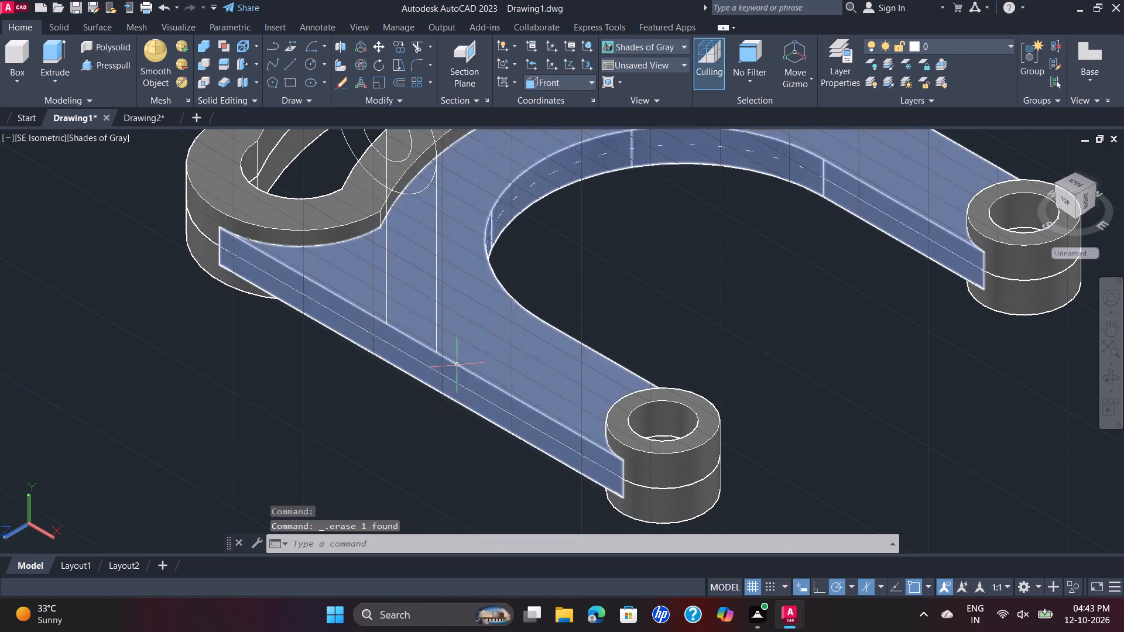
Draw a vertical line about 57 long from the 25-diameter circle's opposite side quadrant down past the plate's lower outer edge.
scroll(595, 318, up, 1)
middle_drag(595, 318, 627, 389)
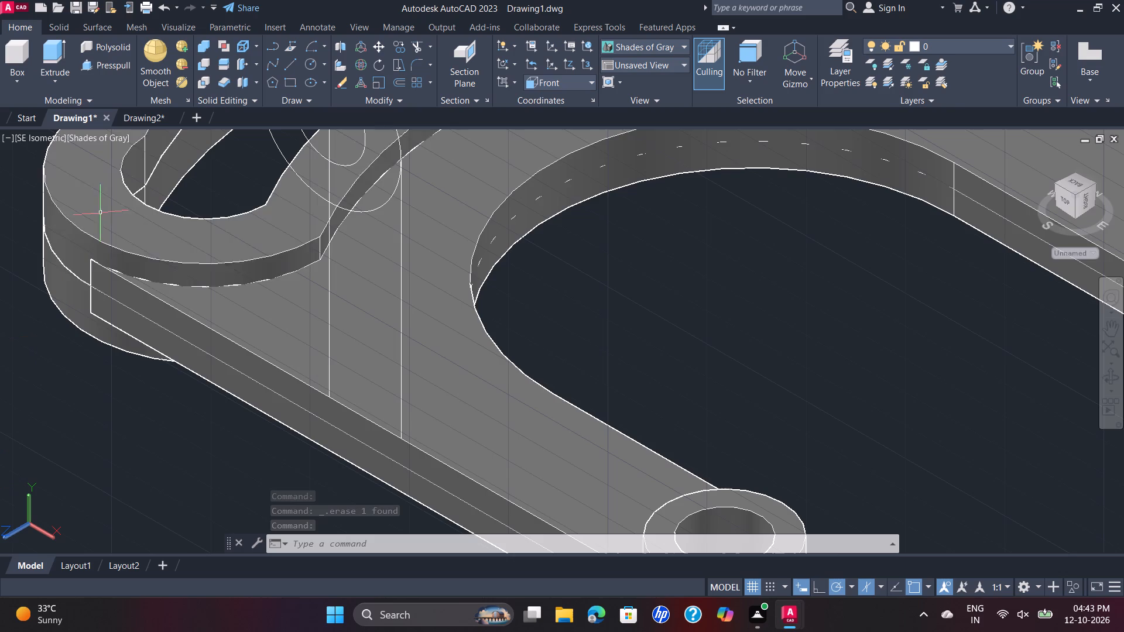
middle_drag(600, 356, 686, 406)
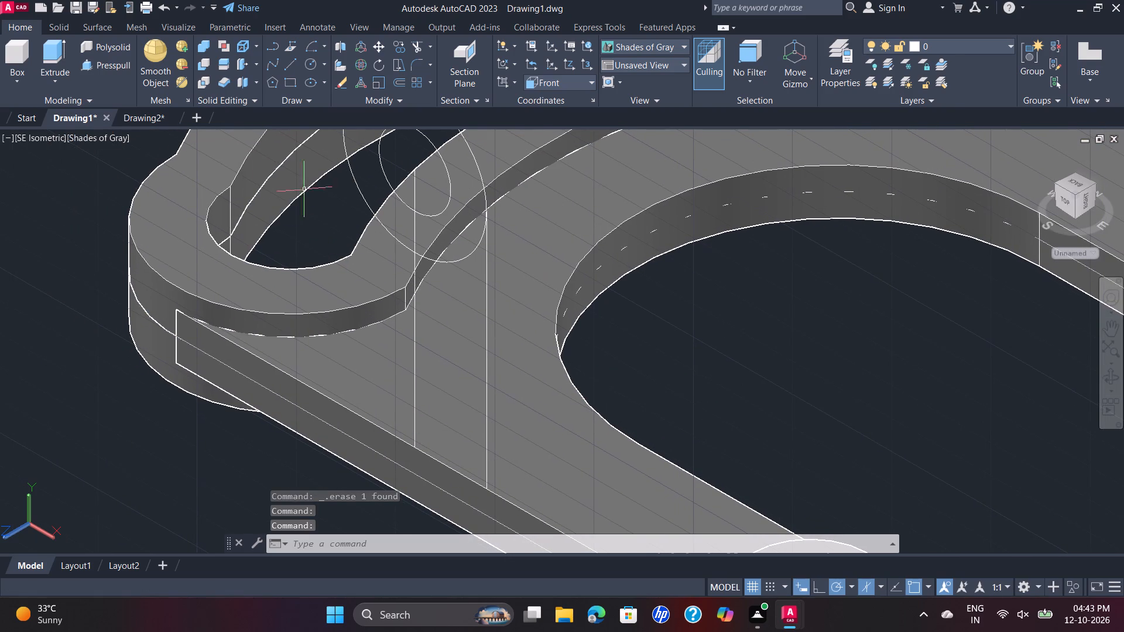
click(283, 64)
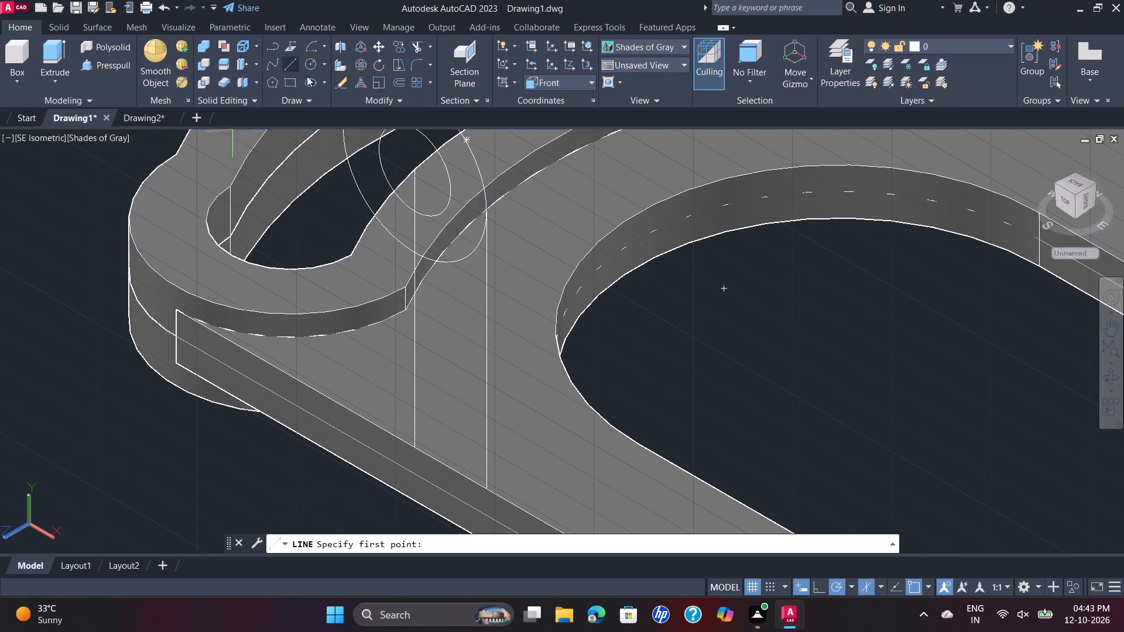
middle_drag(335, 199, 372, 266)
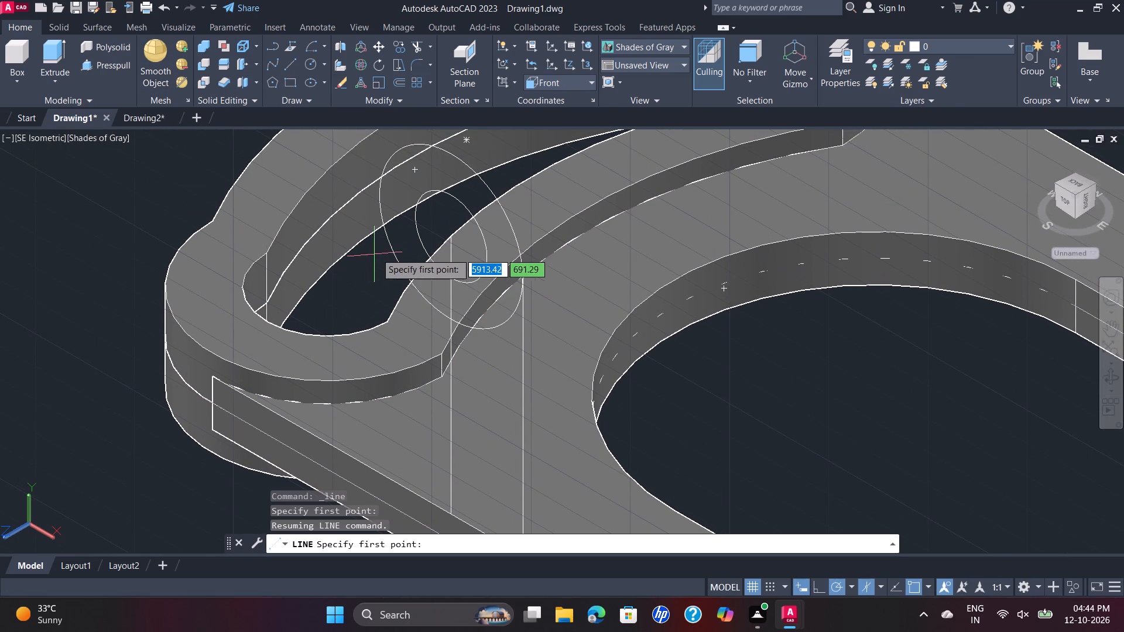
click(377, 197)
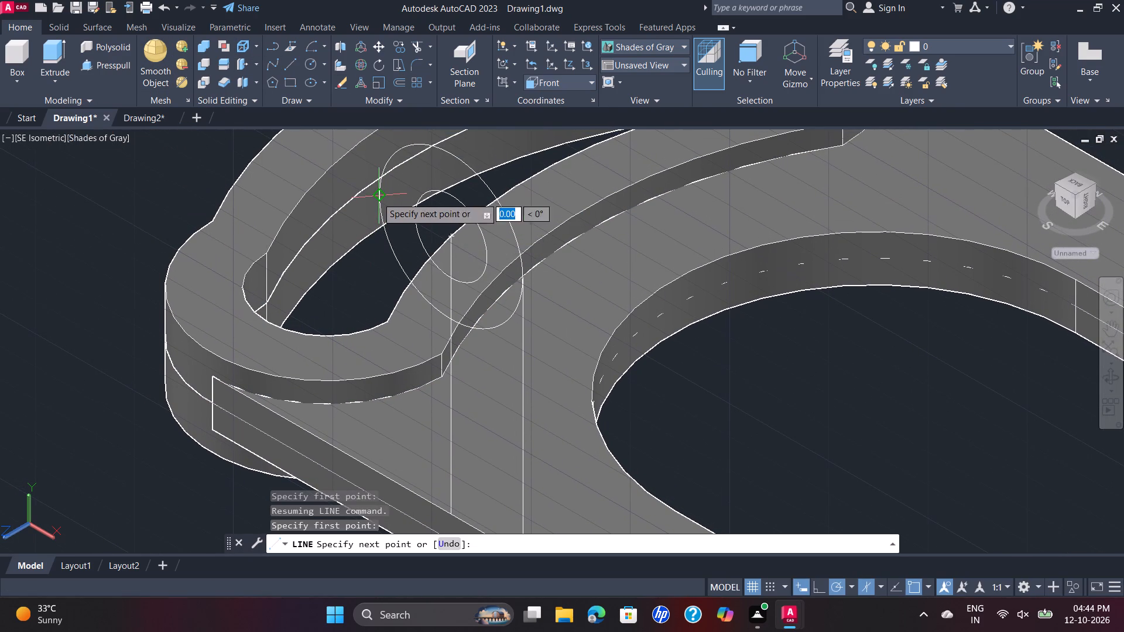
middle_drag(369, 502, 375, 399)
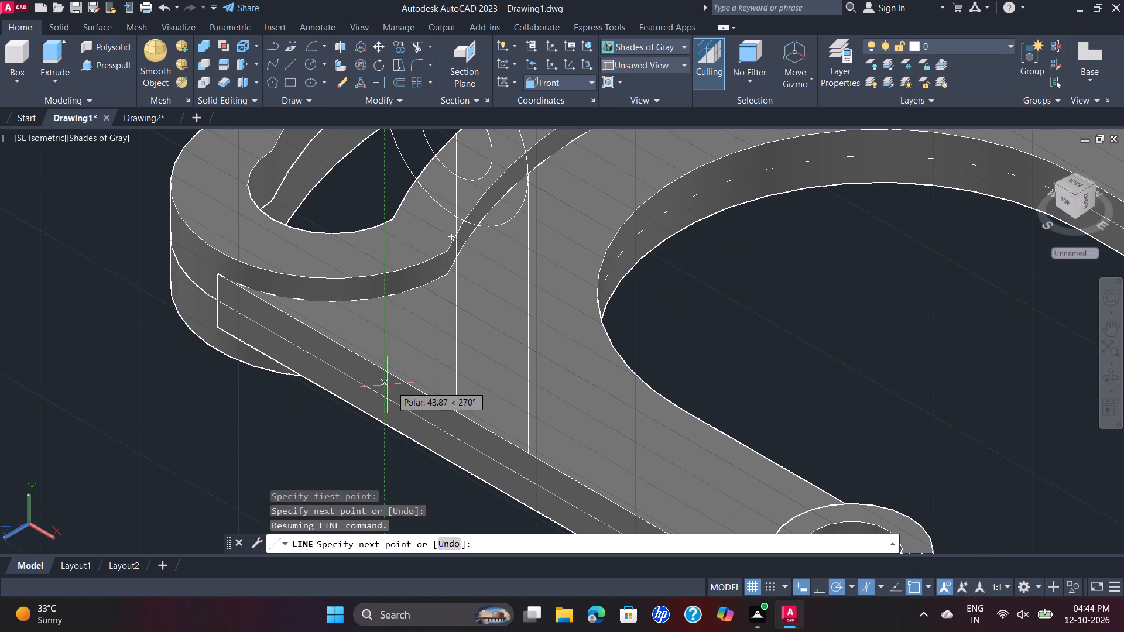
click(387, 474)
key(Escape)
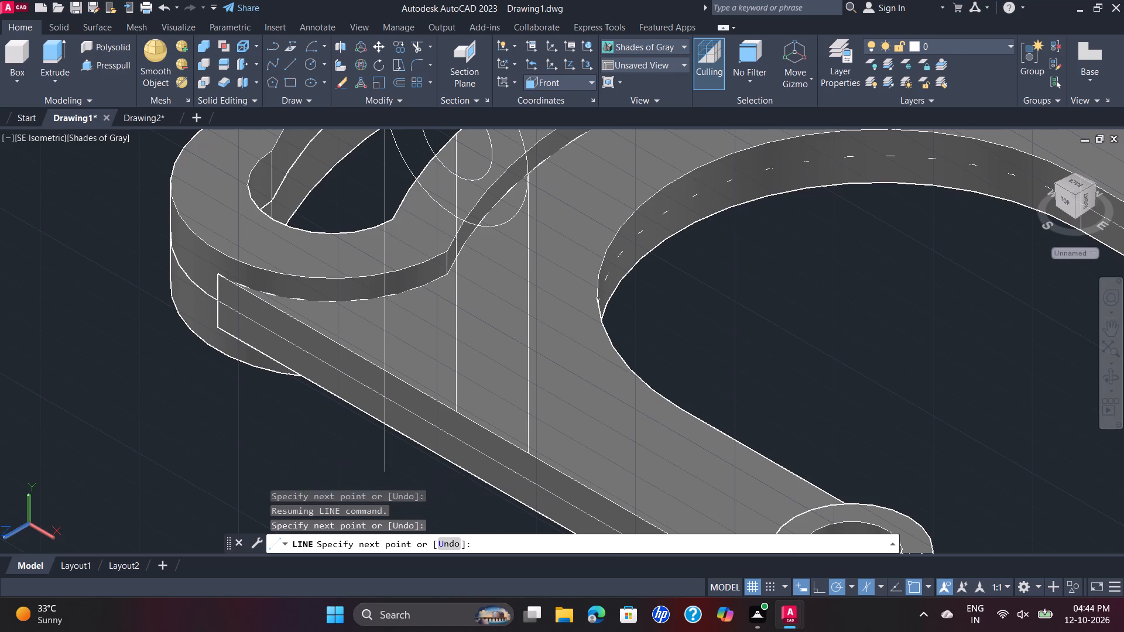
Draw a line from the new vertical line's intersection with the plate's upper outer edge up towards the 25-diameter circle's opposite side quadrant.
key(space)
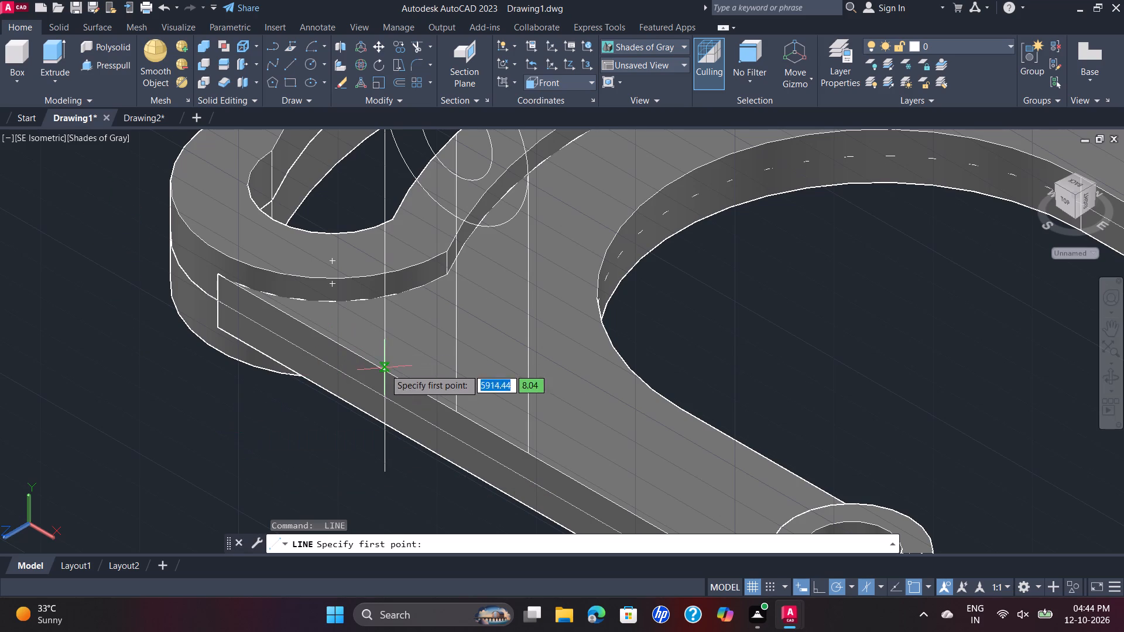
click(384, 370)
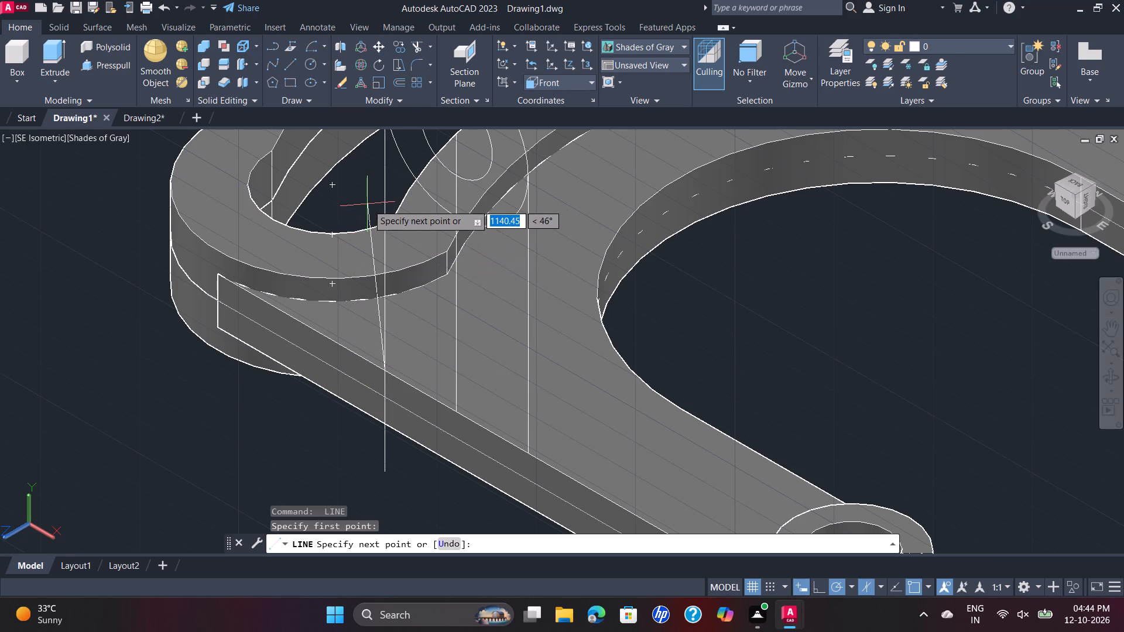
middle_drag(379, 180, 400, 374)
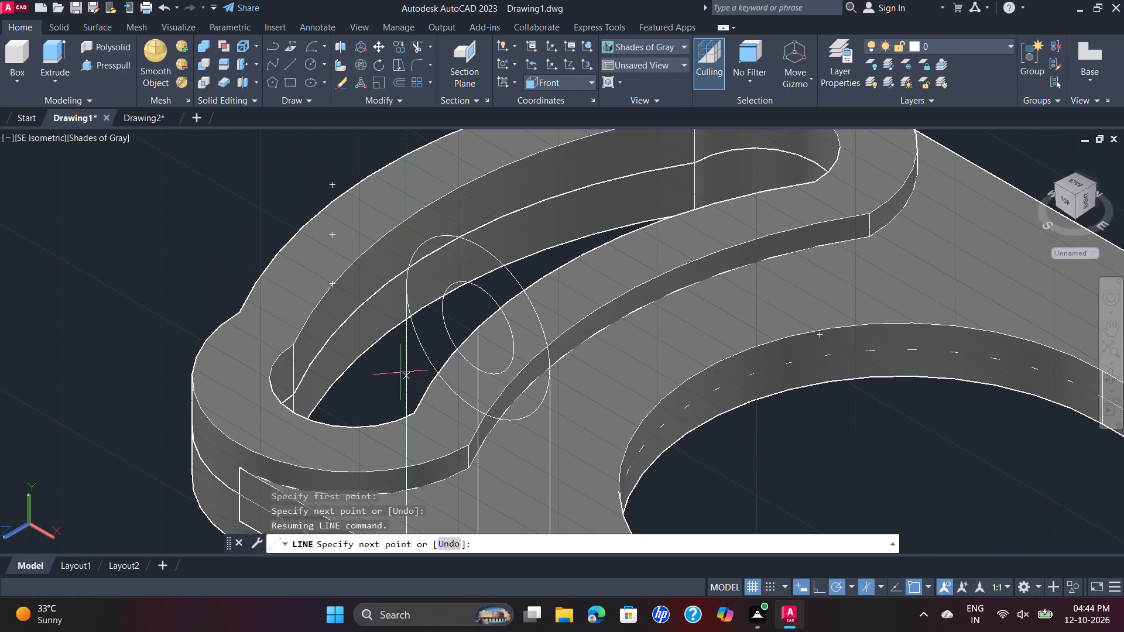
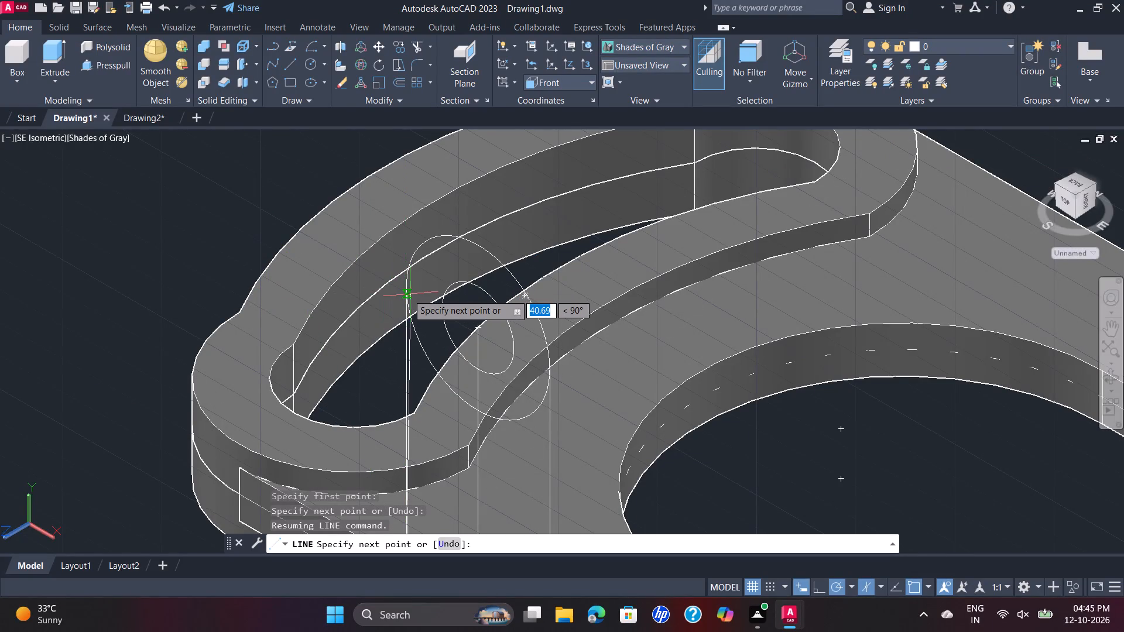
End the line from the plate's upper outer edge at the 25-diameter circle's opposite side quadrant.
click(407, 287)
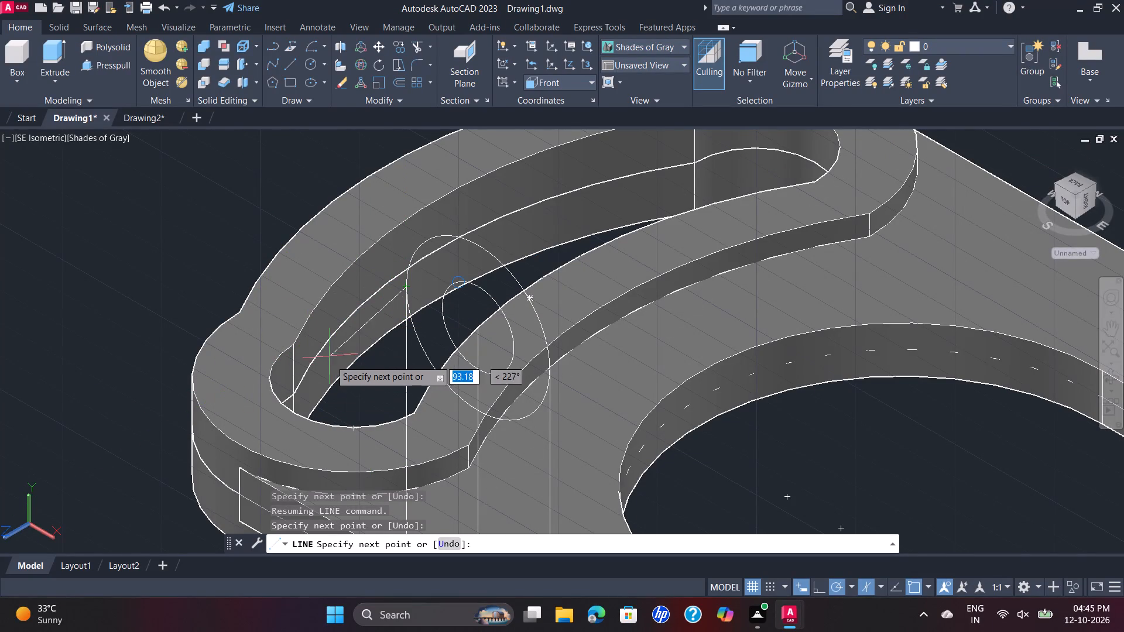
key(Escape)
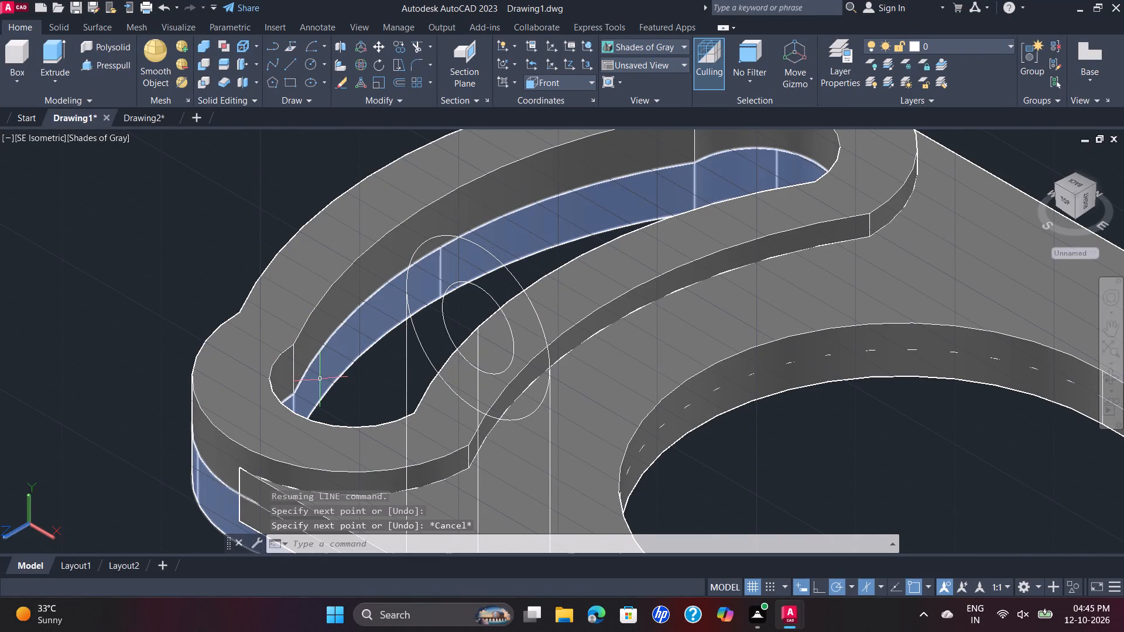
Delete the longer vertical line on the same side that extends past the plate's lower outer edge.
scroll(410, 393, down, 3)
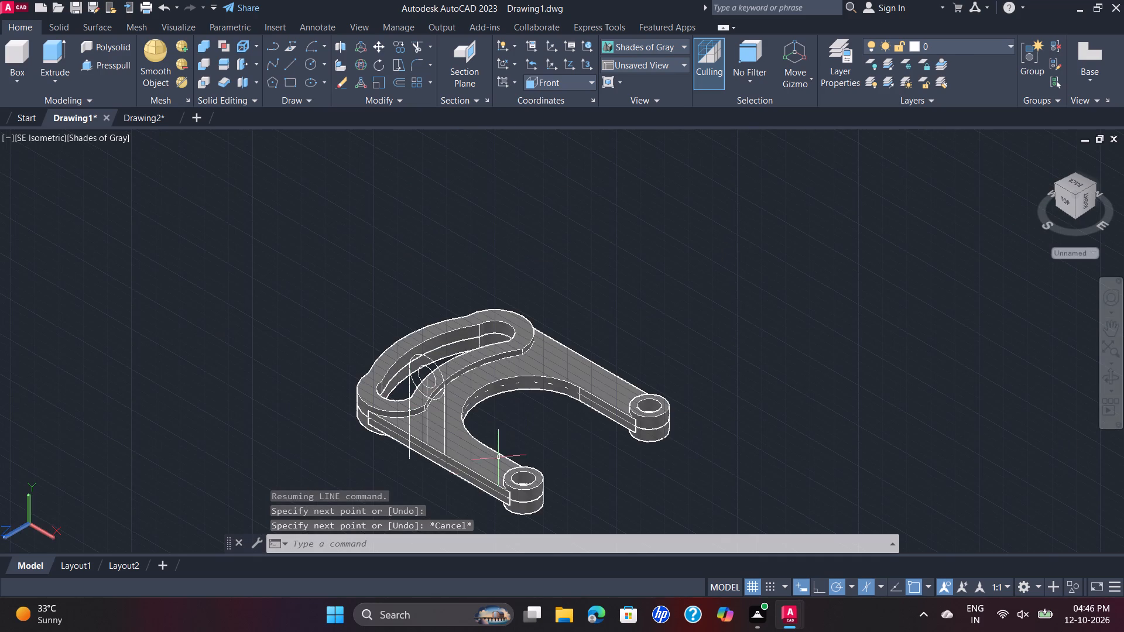
click(409, 456)
key(Delete)
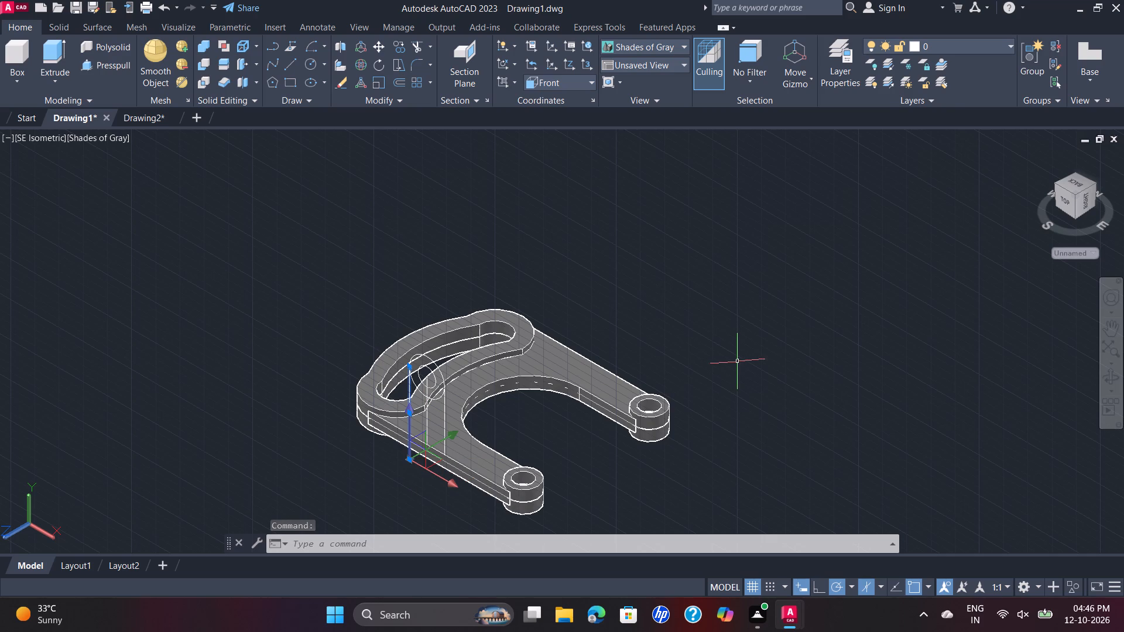
key(Delete)
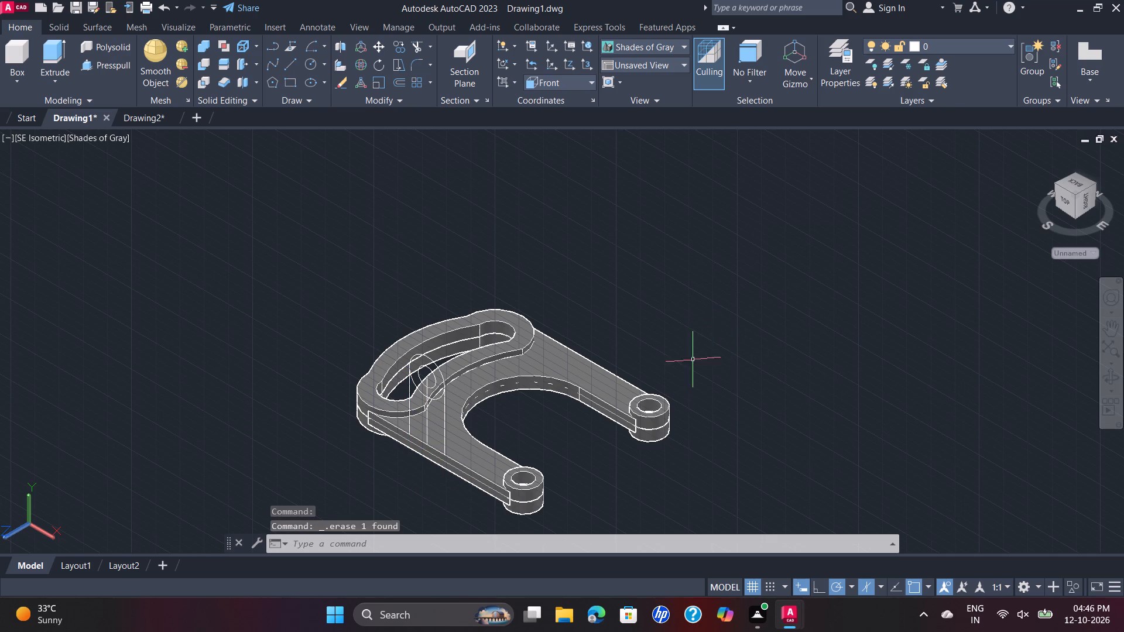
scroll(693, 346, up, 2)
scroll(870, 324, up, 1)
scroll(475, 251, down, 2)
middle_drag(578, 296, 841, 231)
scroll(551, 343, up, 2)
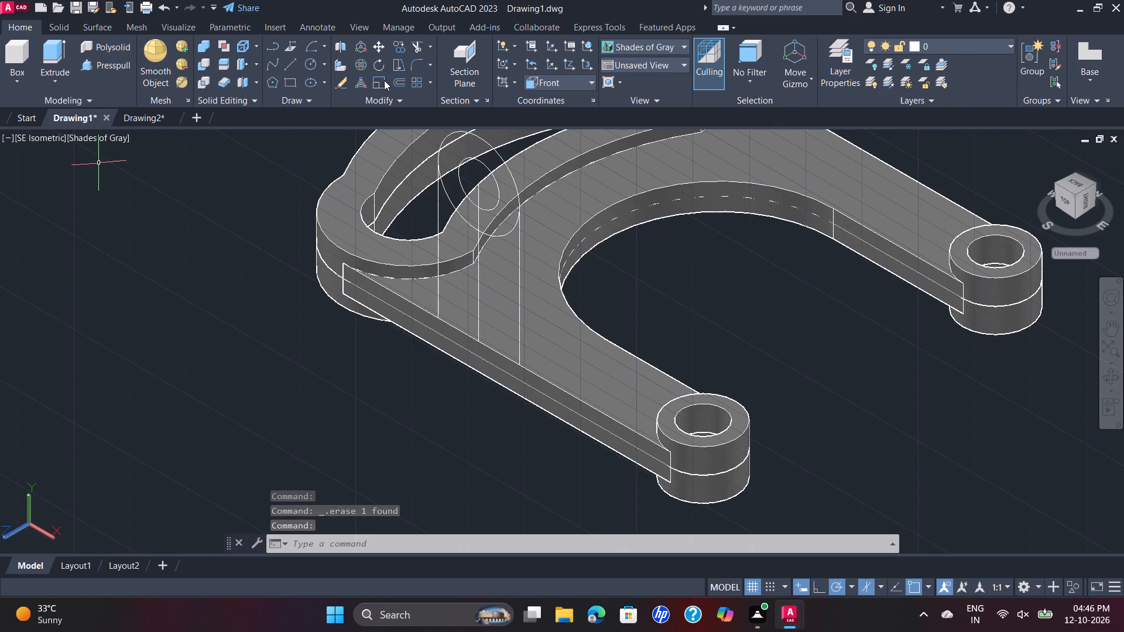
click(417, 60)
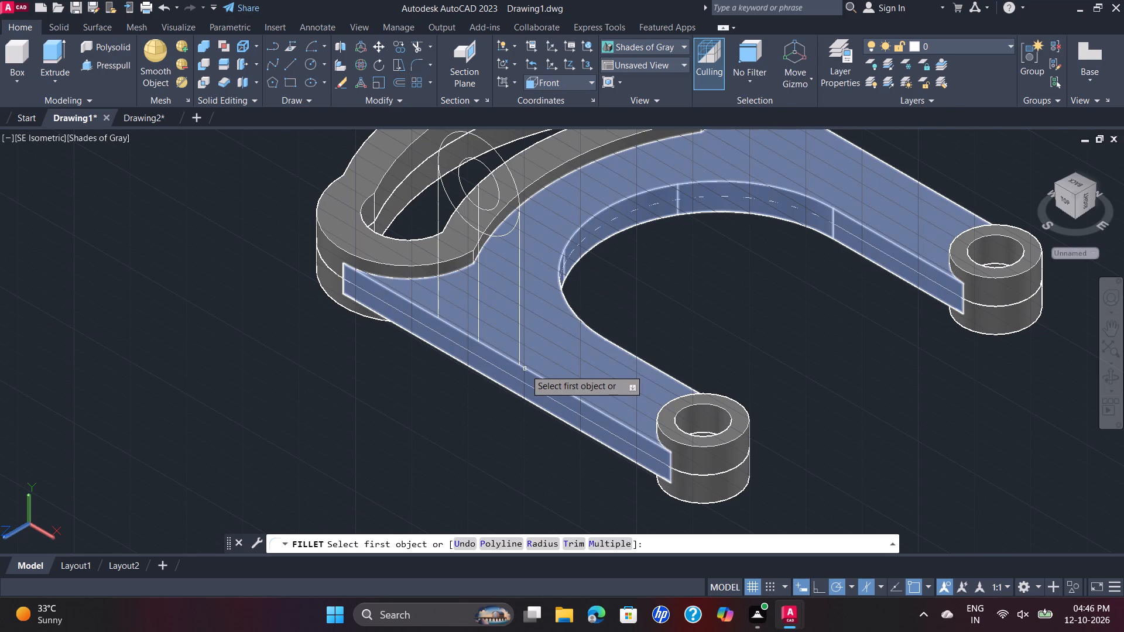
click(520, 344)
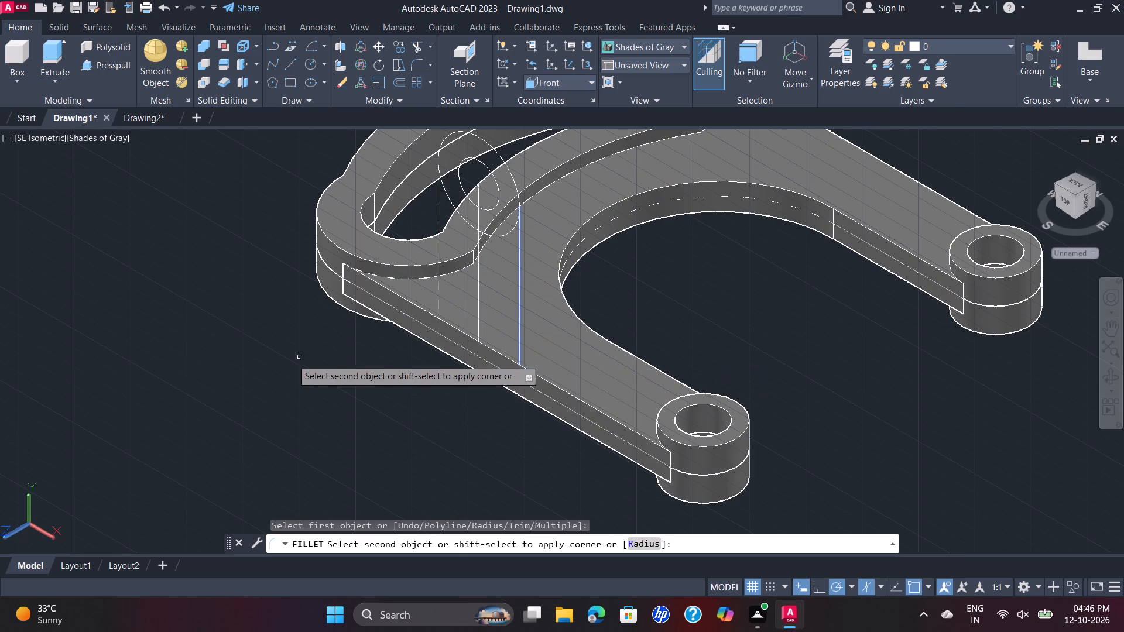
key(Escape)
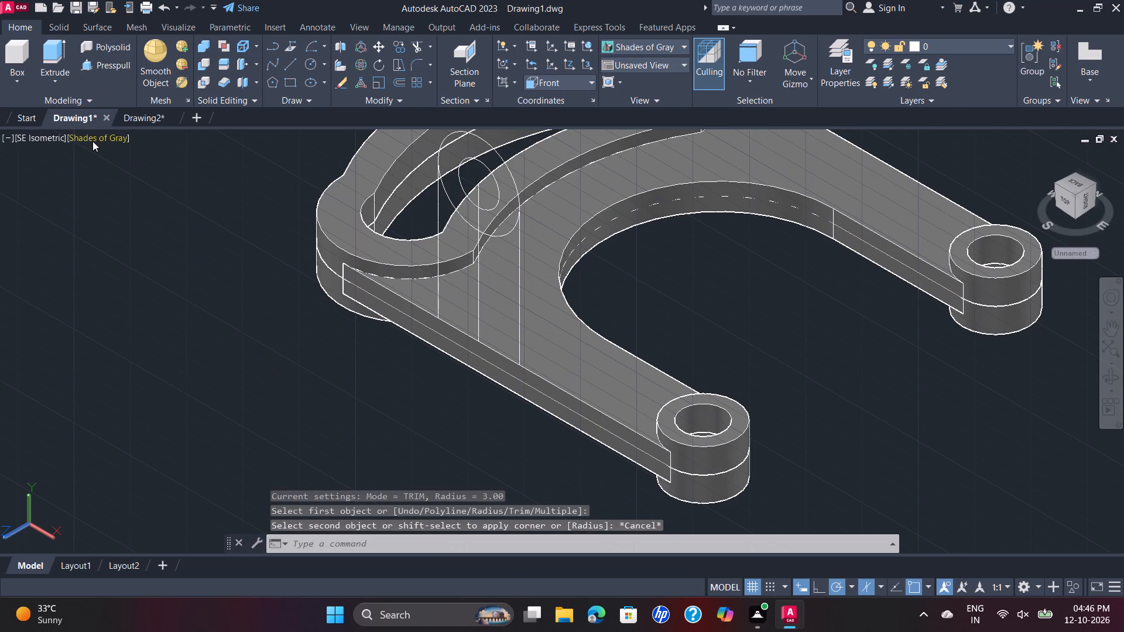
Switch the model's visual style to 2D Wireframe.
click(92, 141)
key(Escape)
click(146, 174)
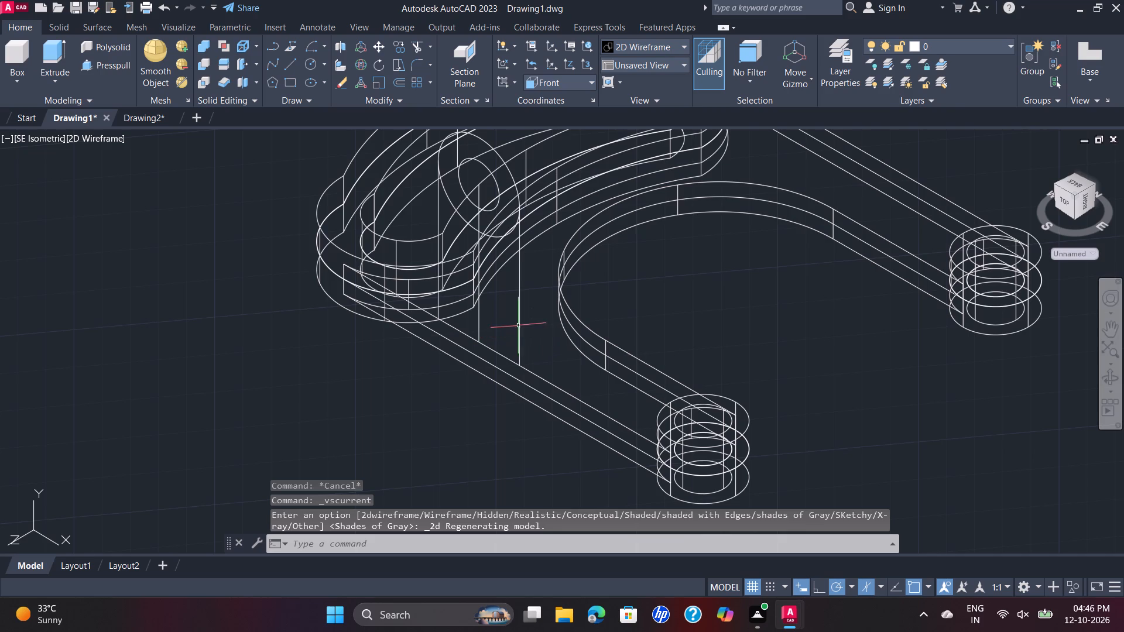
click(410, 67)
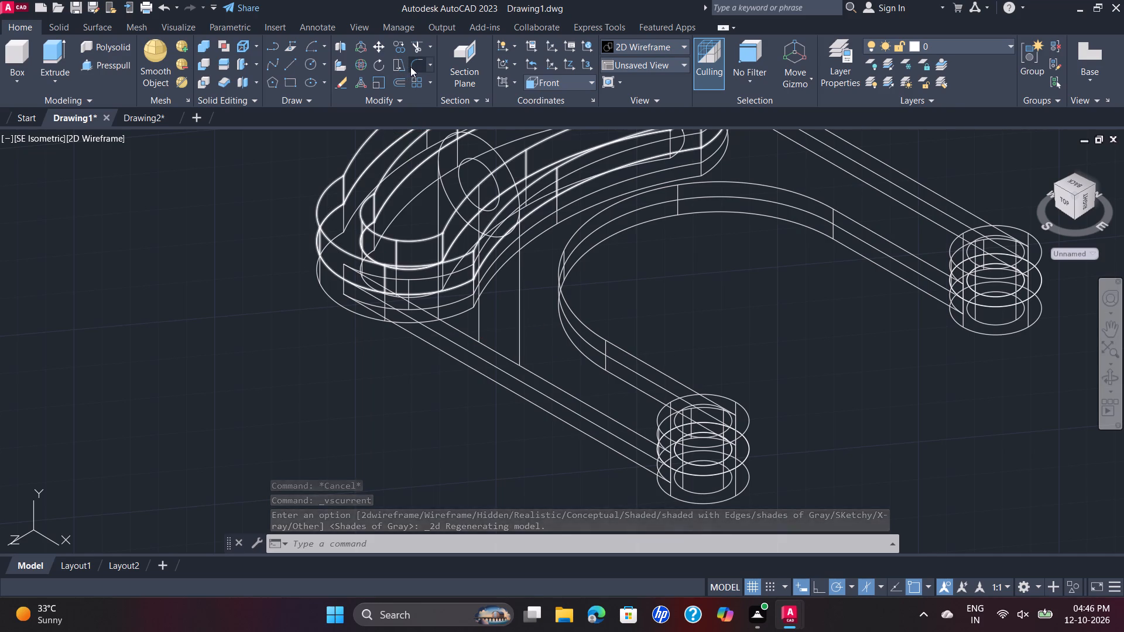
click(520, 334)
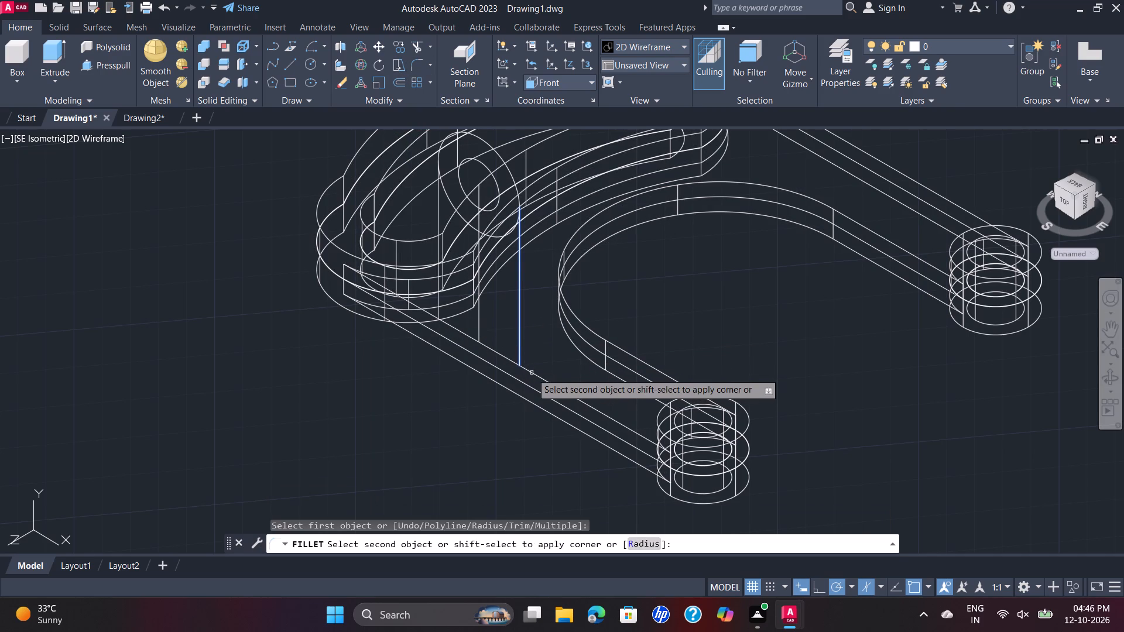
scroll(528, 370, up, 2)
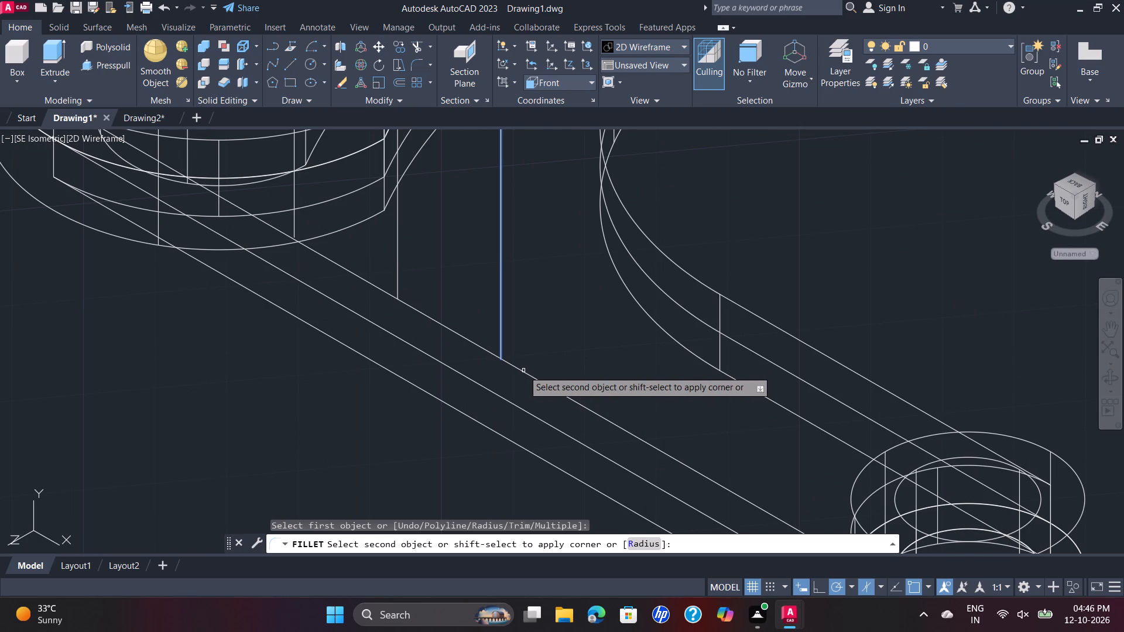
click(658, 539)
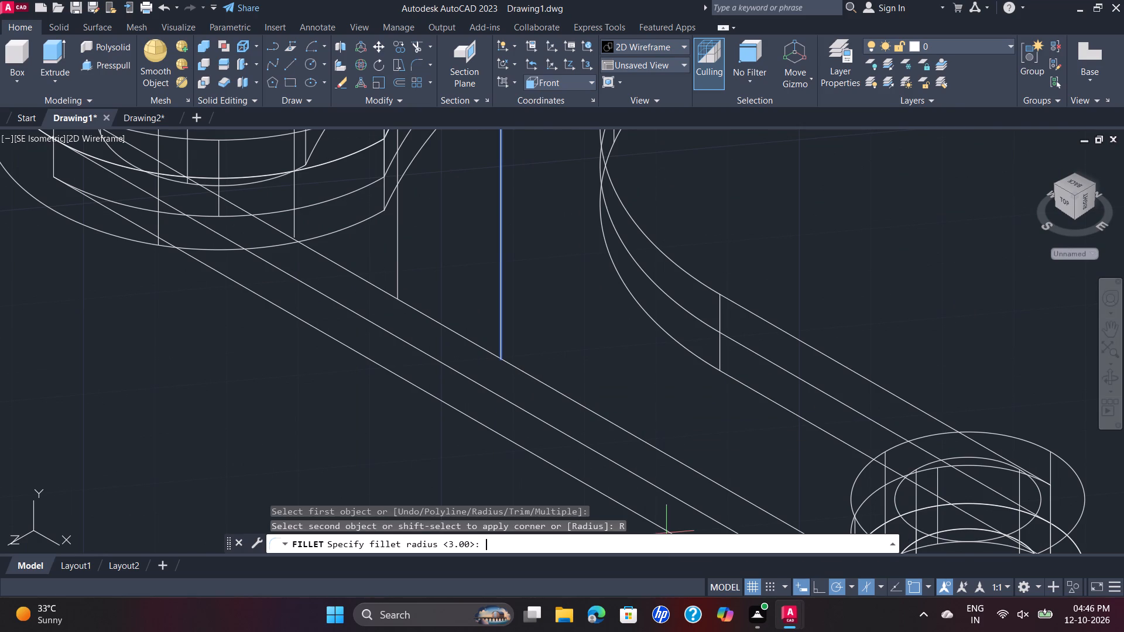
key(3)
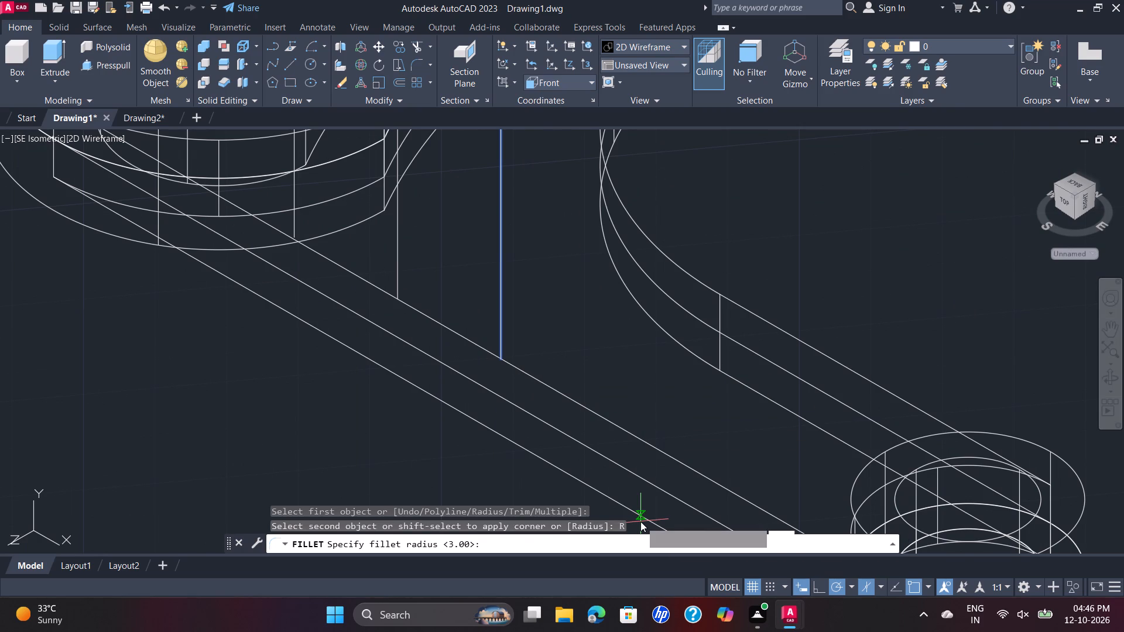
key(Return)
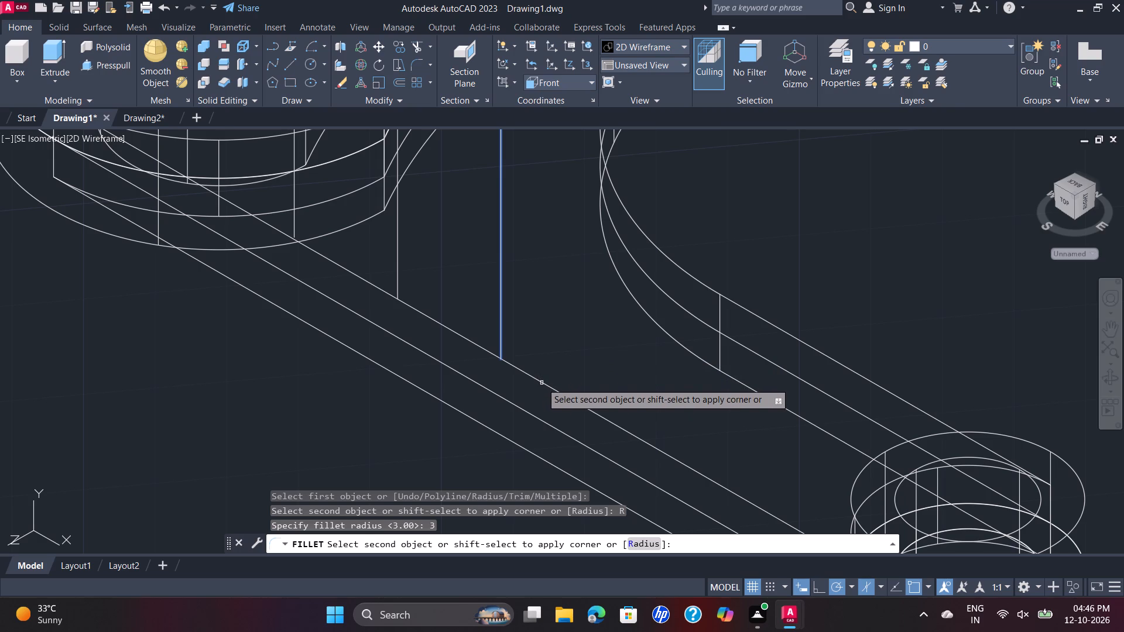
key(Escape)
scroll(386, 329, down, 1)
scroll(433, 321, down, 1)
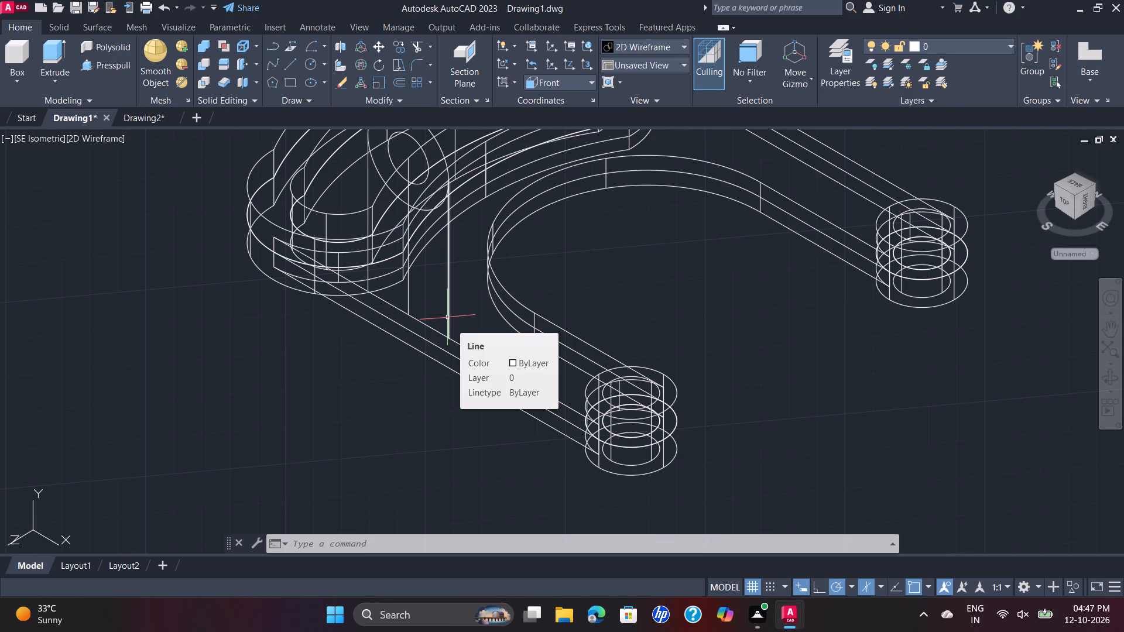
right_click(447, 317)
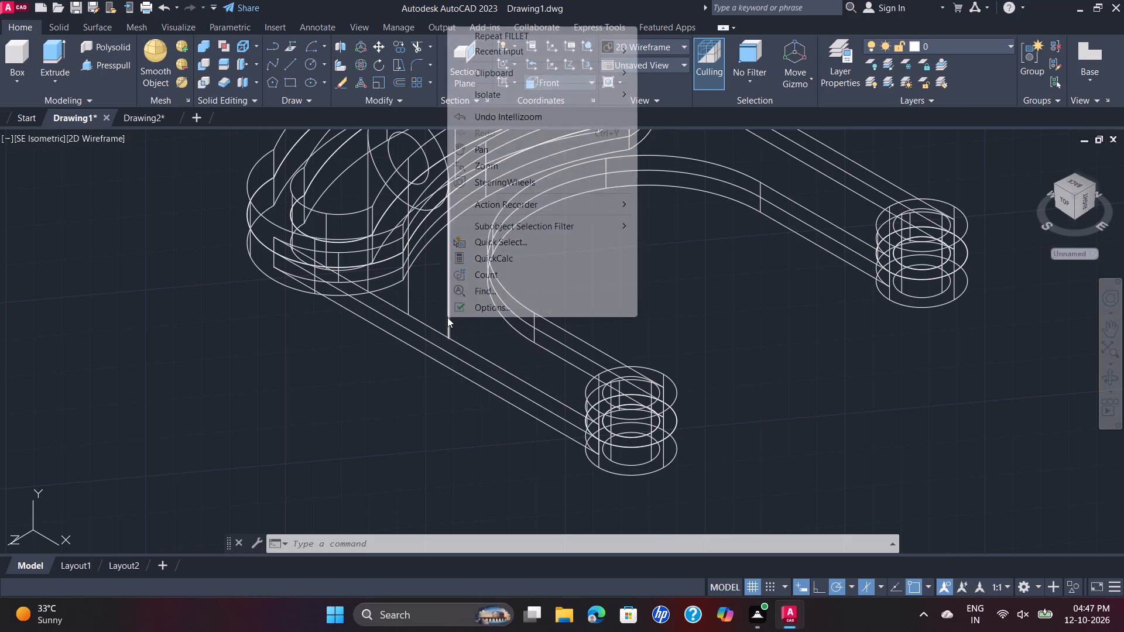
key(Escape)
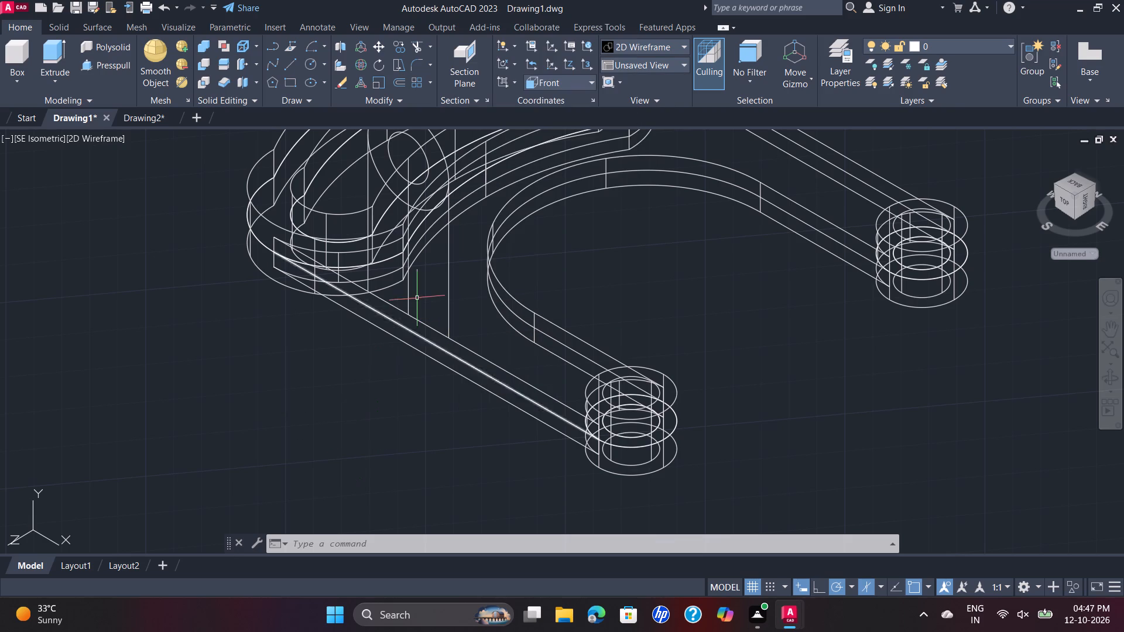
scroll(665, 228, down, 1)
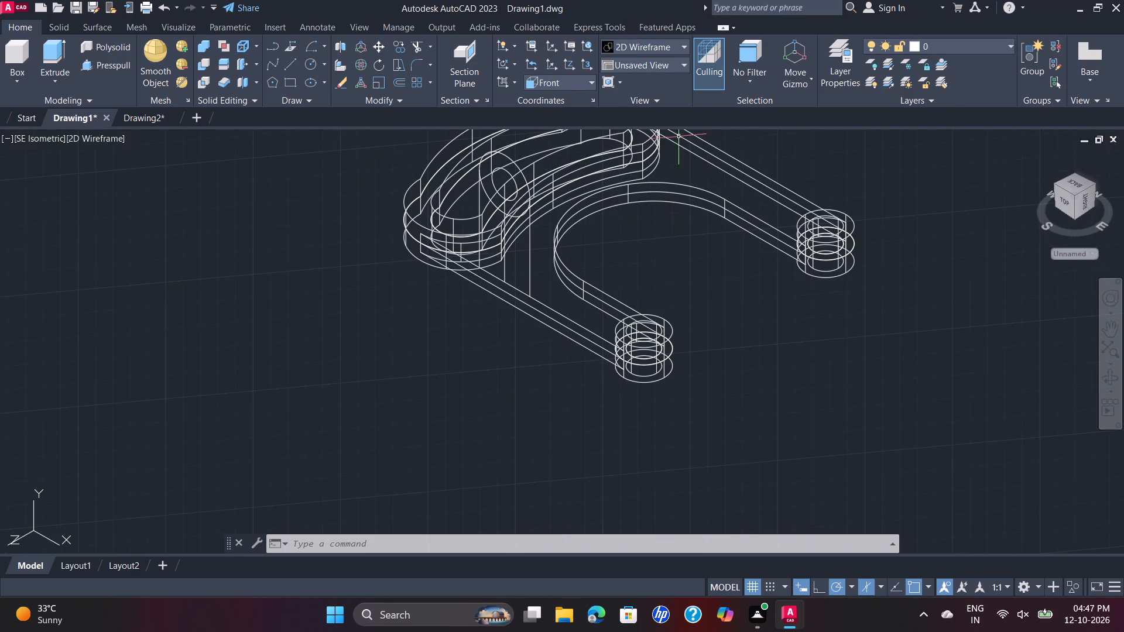
Switch the model's visual style to Shaded with edges.
click(83, 143)
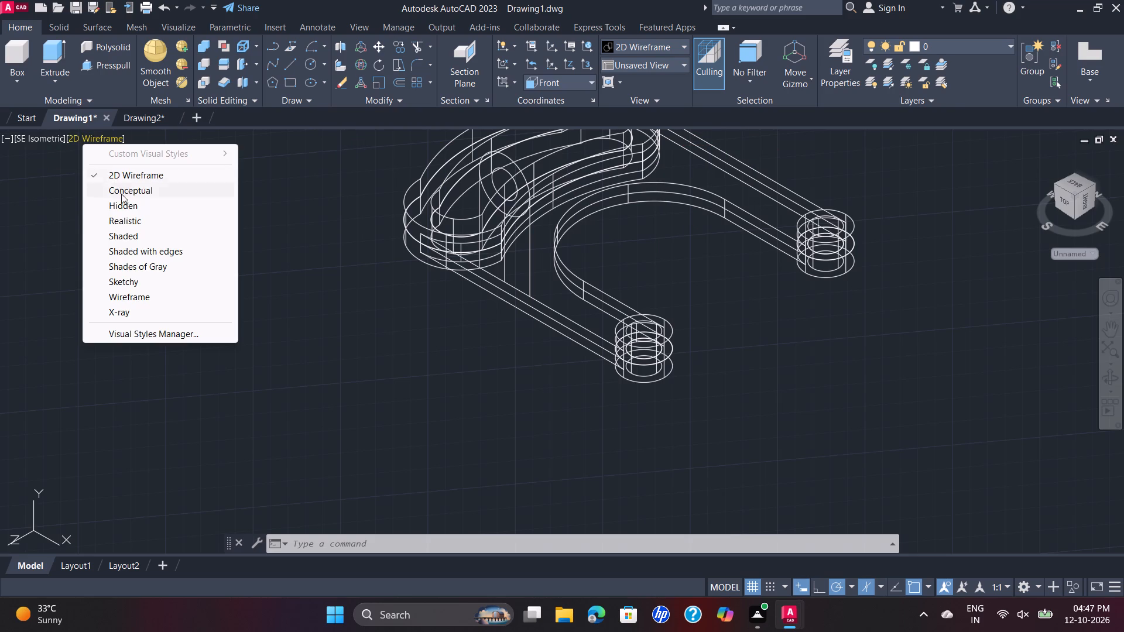
click(143, 255)
Presspull the 25-diameter circle 15 inward over the plate to form a cylinder.
middle_drag(714, 243, 735, 348)
scroll(710, 328, up, 1)
click(85, 69)
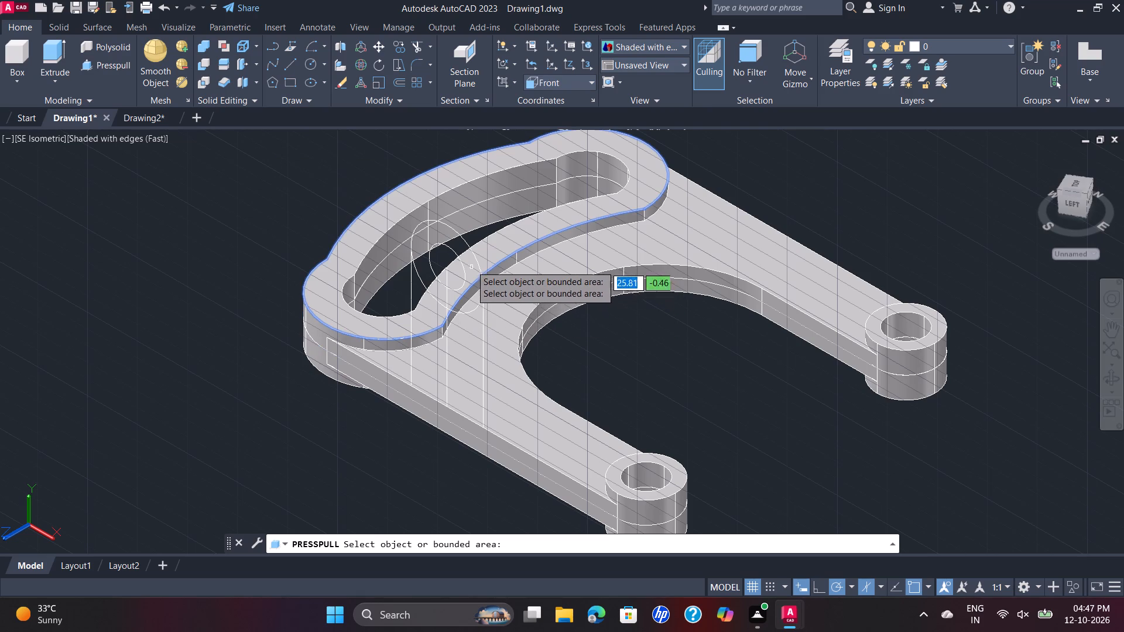
click(462, 239)
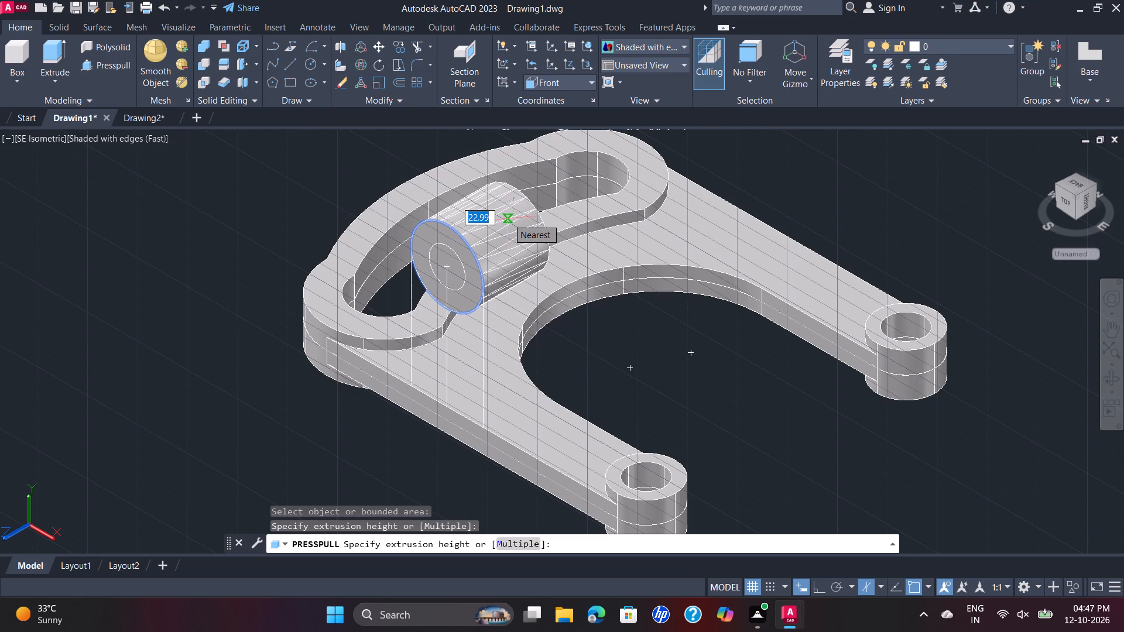
text(15)
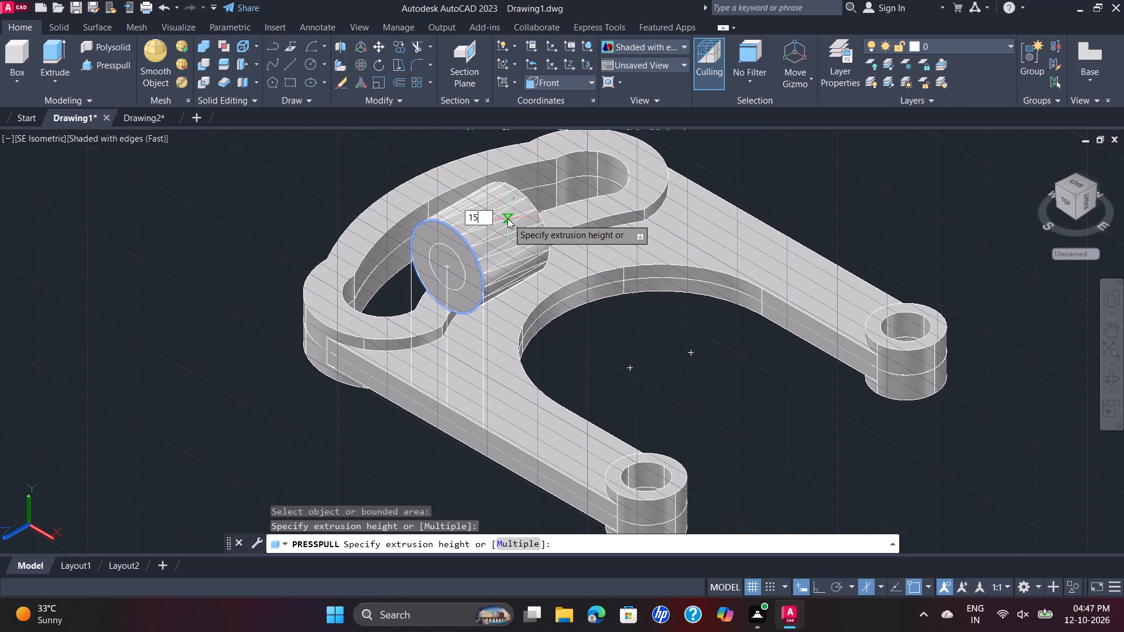
key(Return)
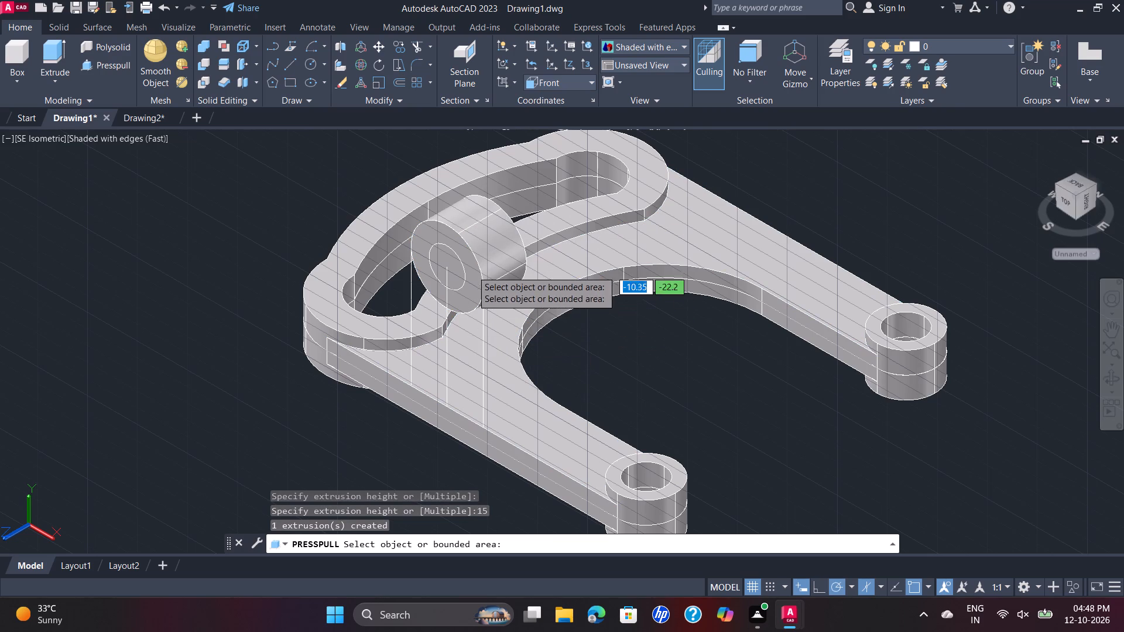
Presspull the 12.50-diameter circle 15 into the cylinder to cut a through hole.
click(446, 261)
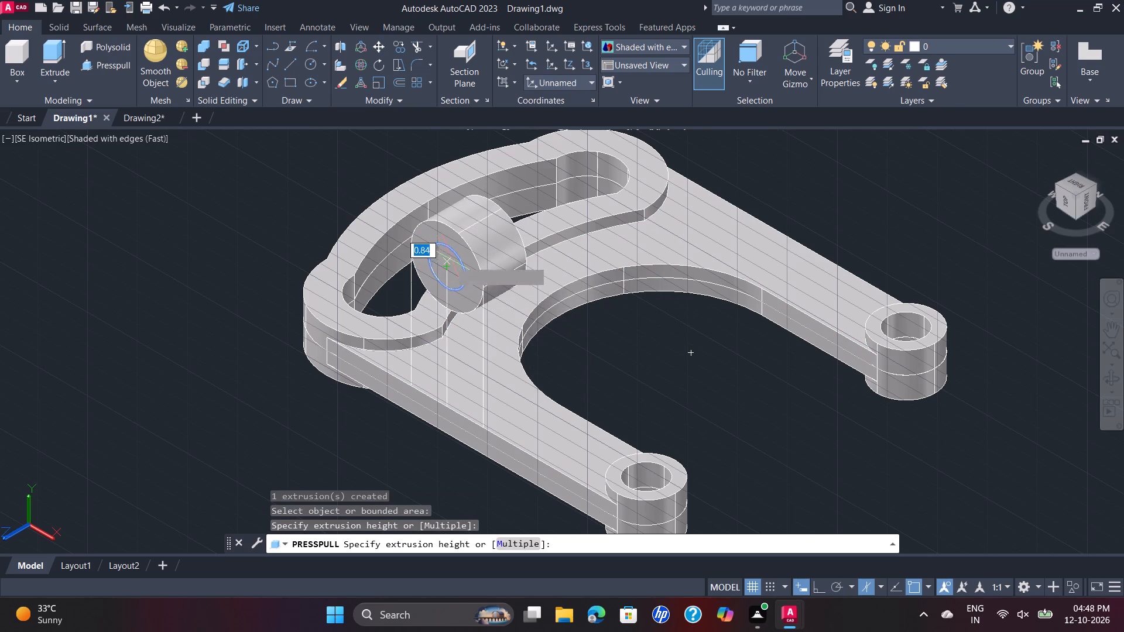
text(15)
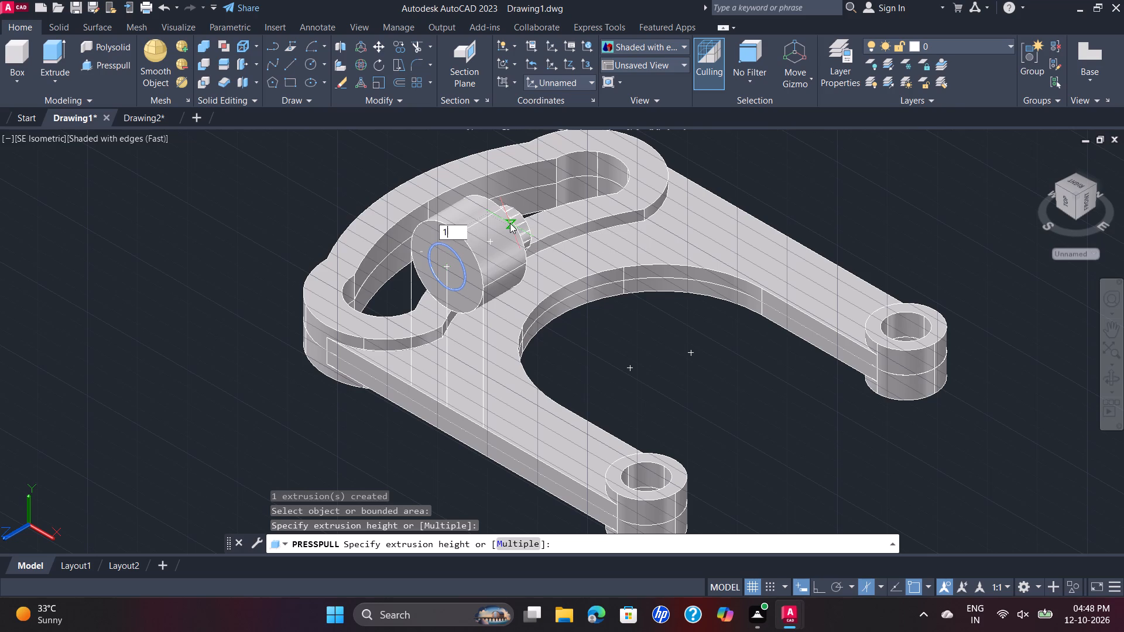
key(Return)
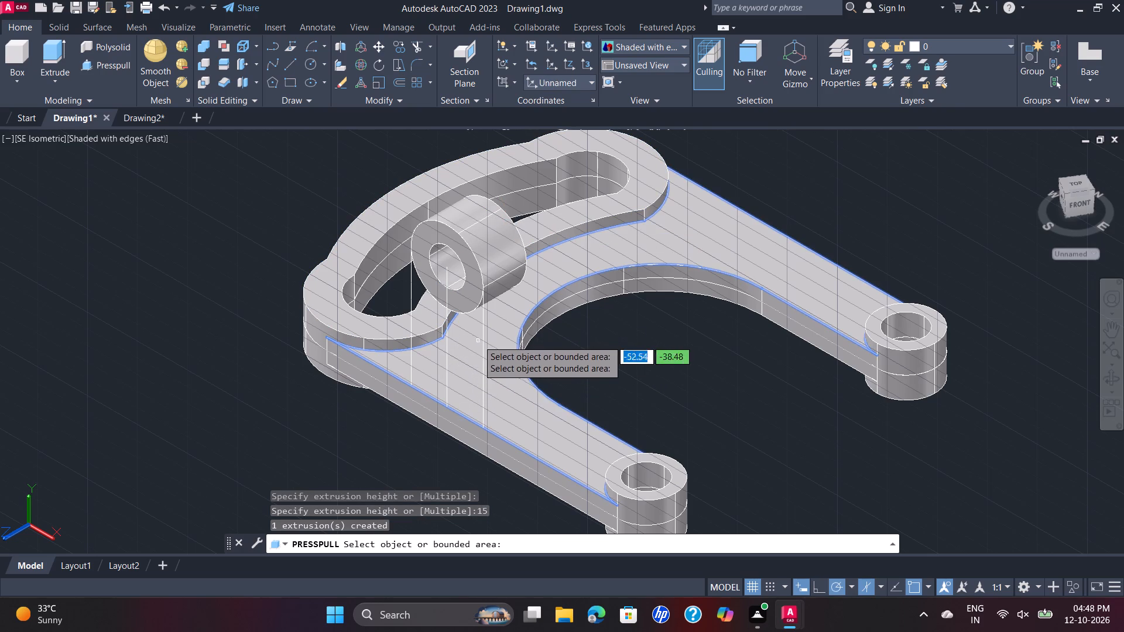
key(Escape)
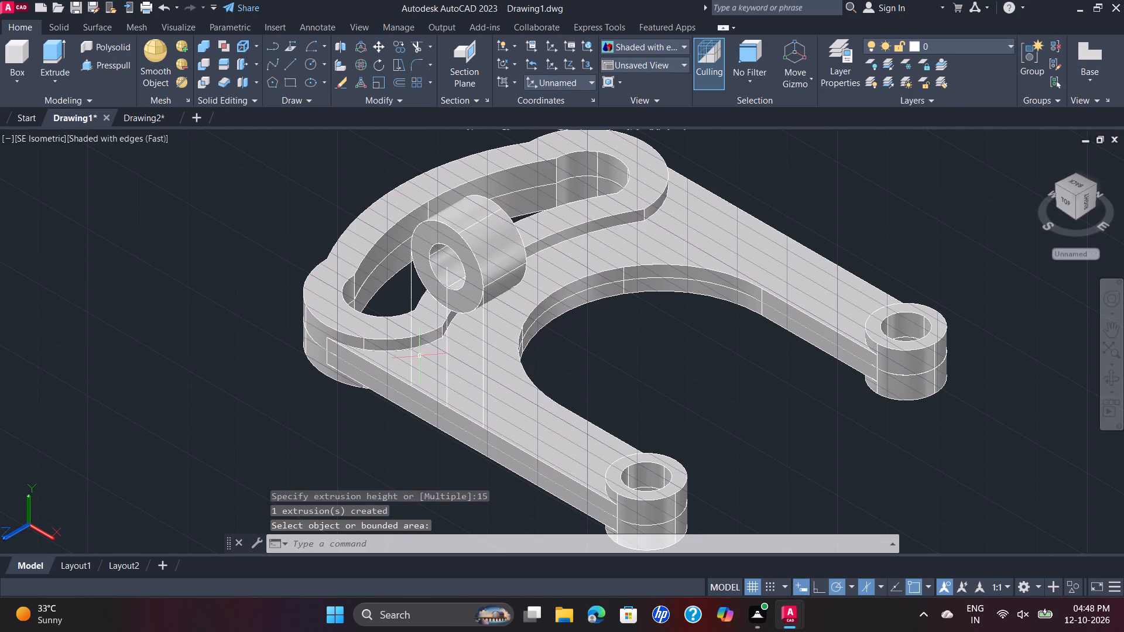
Delete the vertical centre line running from the circles' centre down to the plate's edge.
click(446, 349)
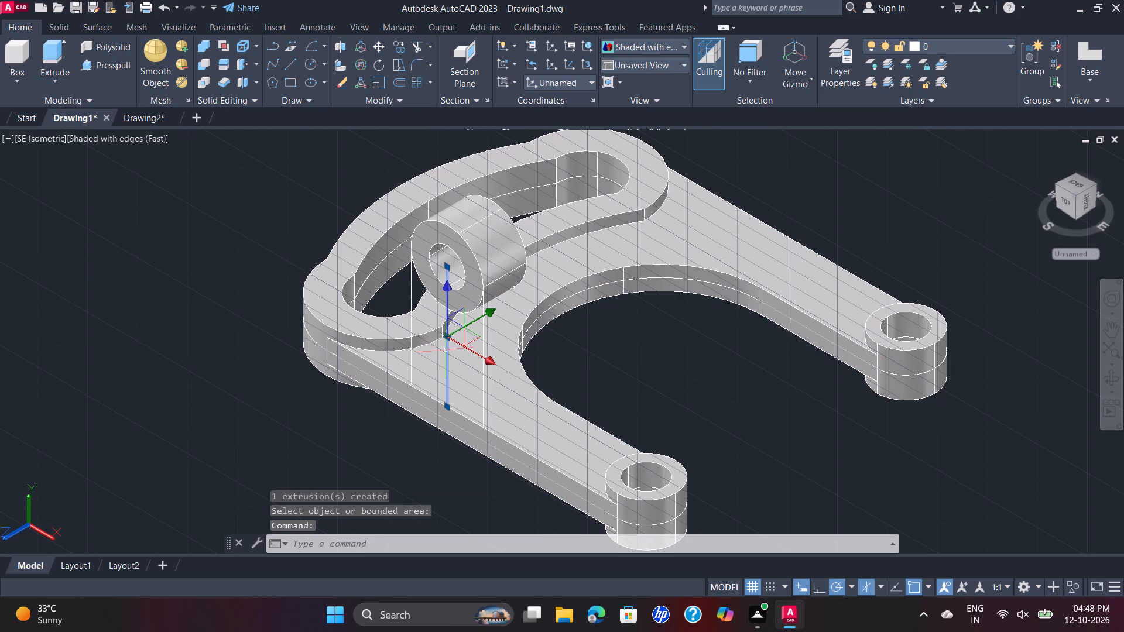
key(Delete)
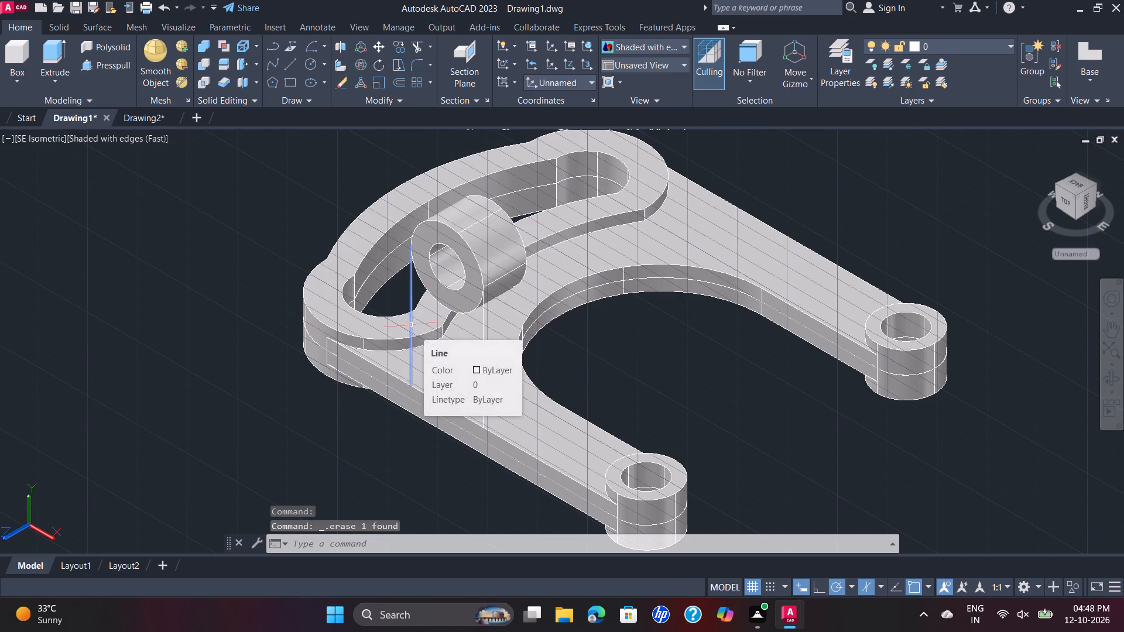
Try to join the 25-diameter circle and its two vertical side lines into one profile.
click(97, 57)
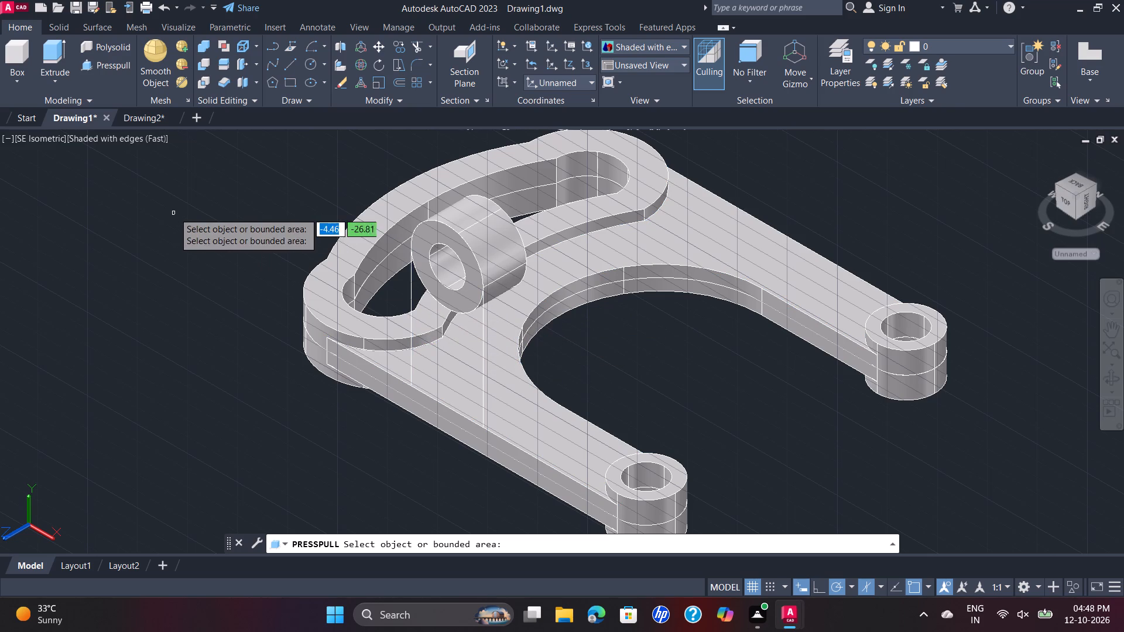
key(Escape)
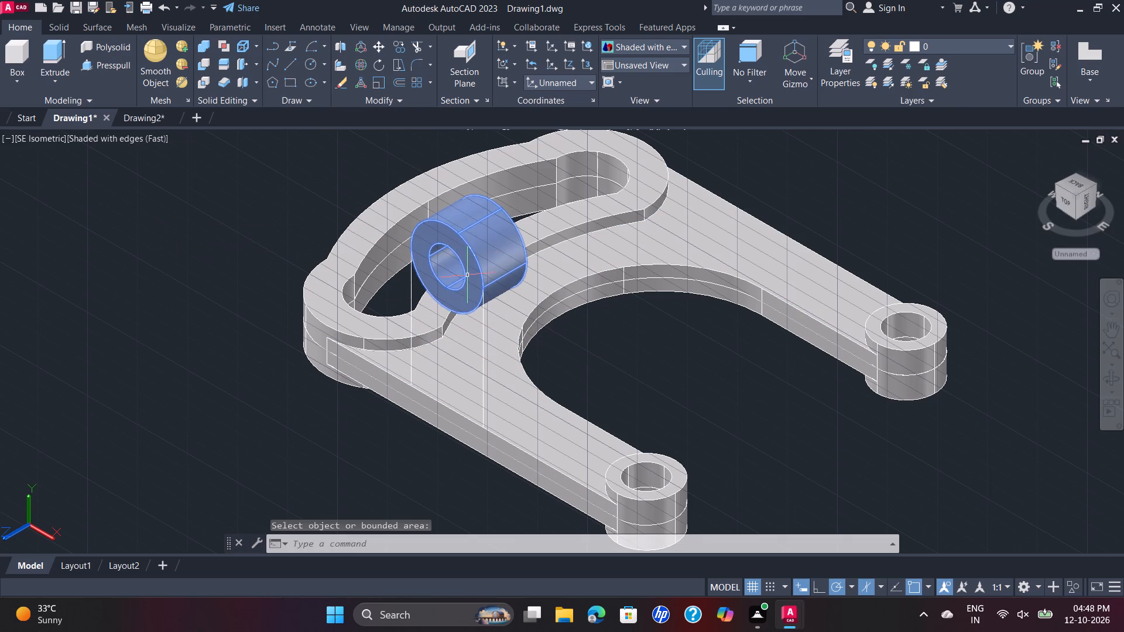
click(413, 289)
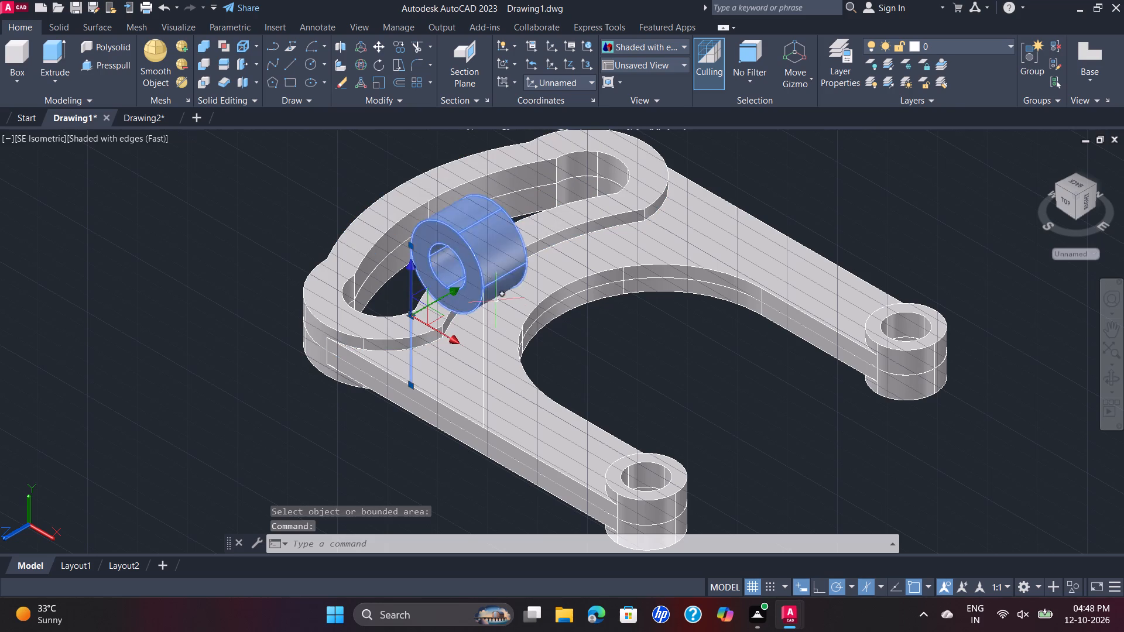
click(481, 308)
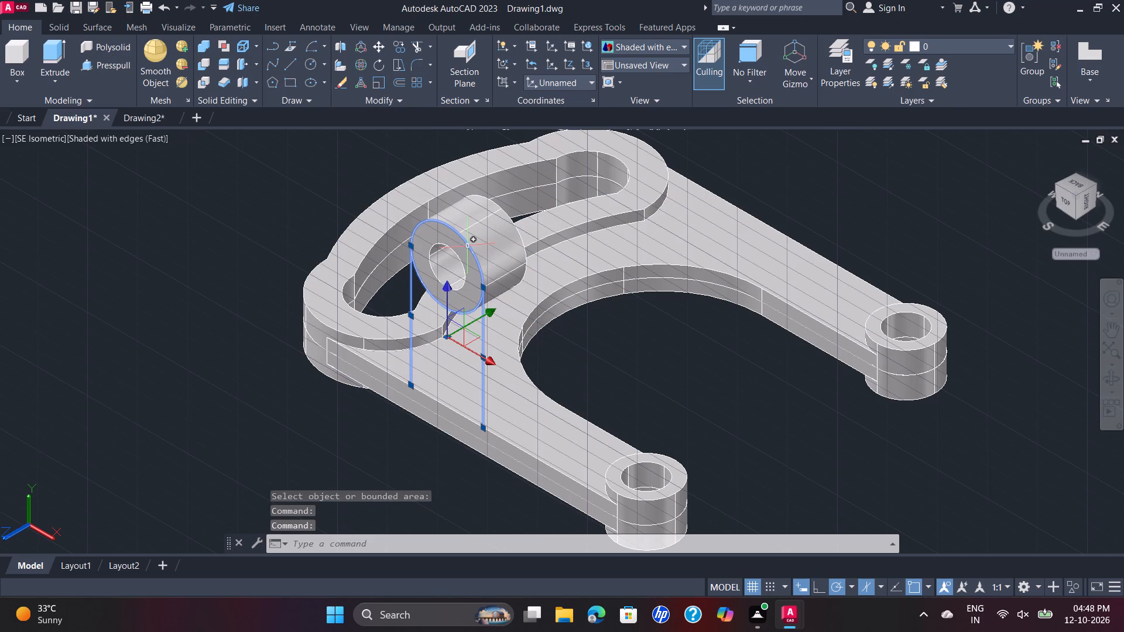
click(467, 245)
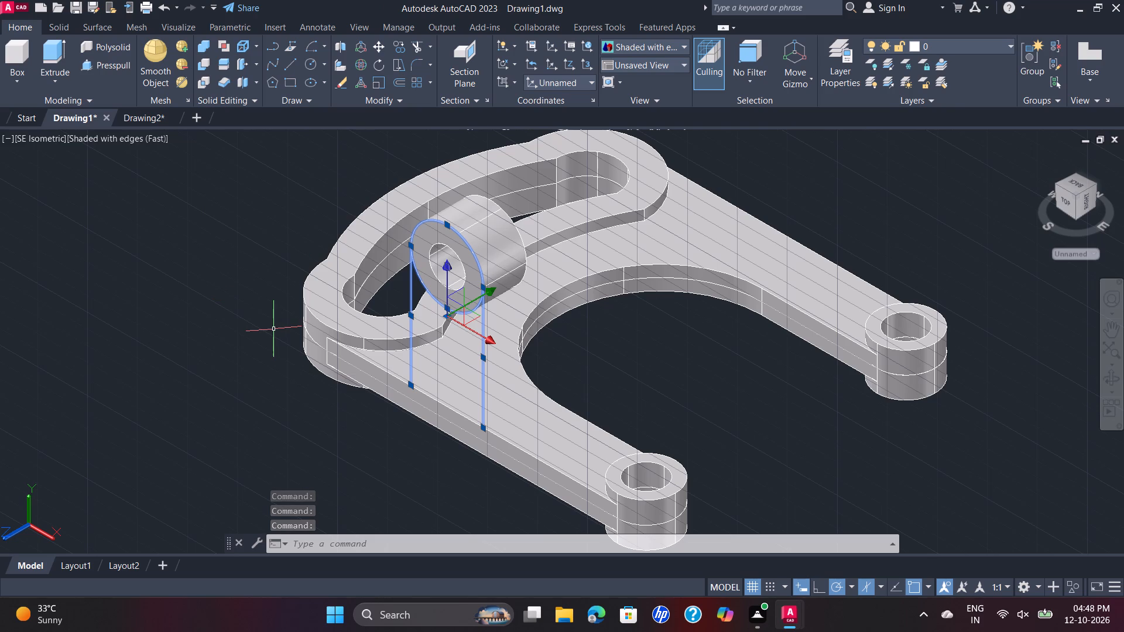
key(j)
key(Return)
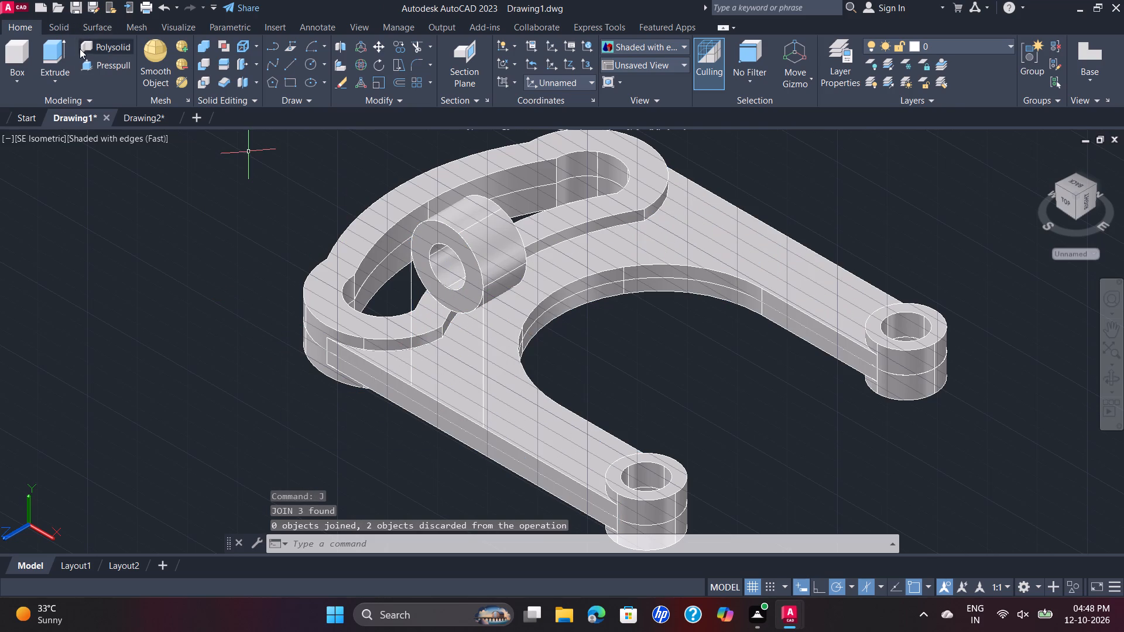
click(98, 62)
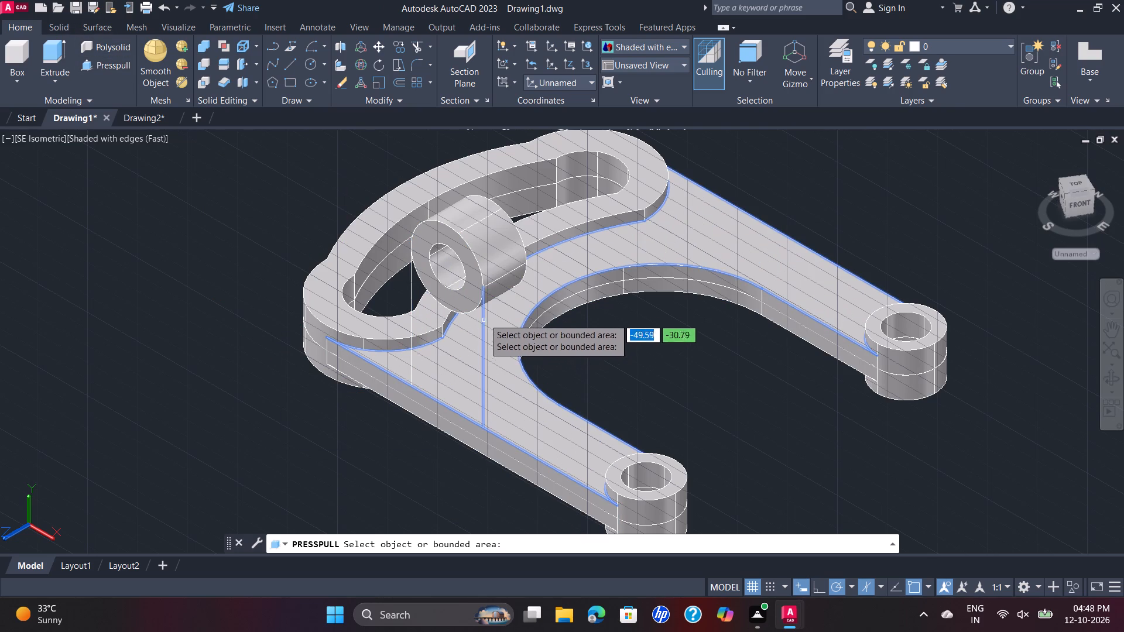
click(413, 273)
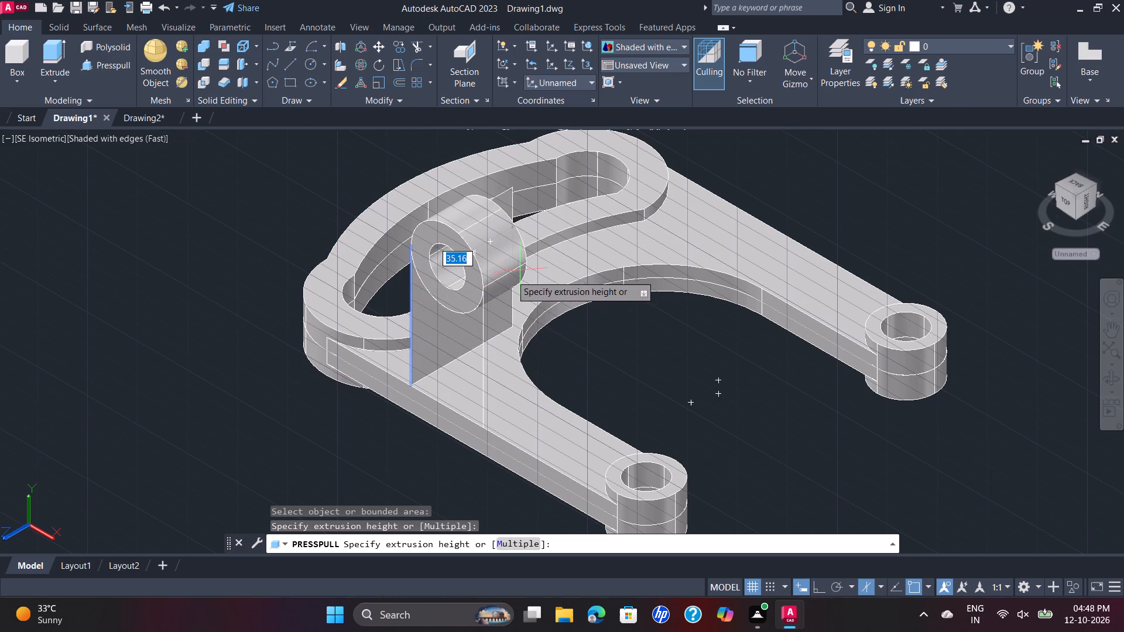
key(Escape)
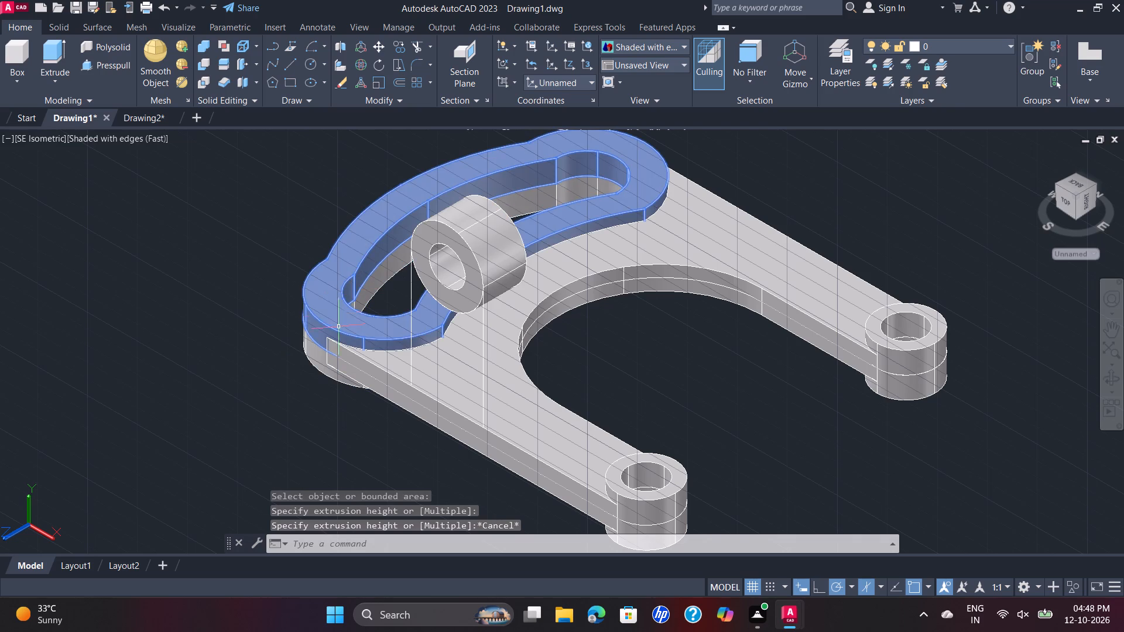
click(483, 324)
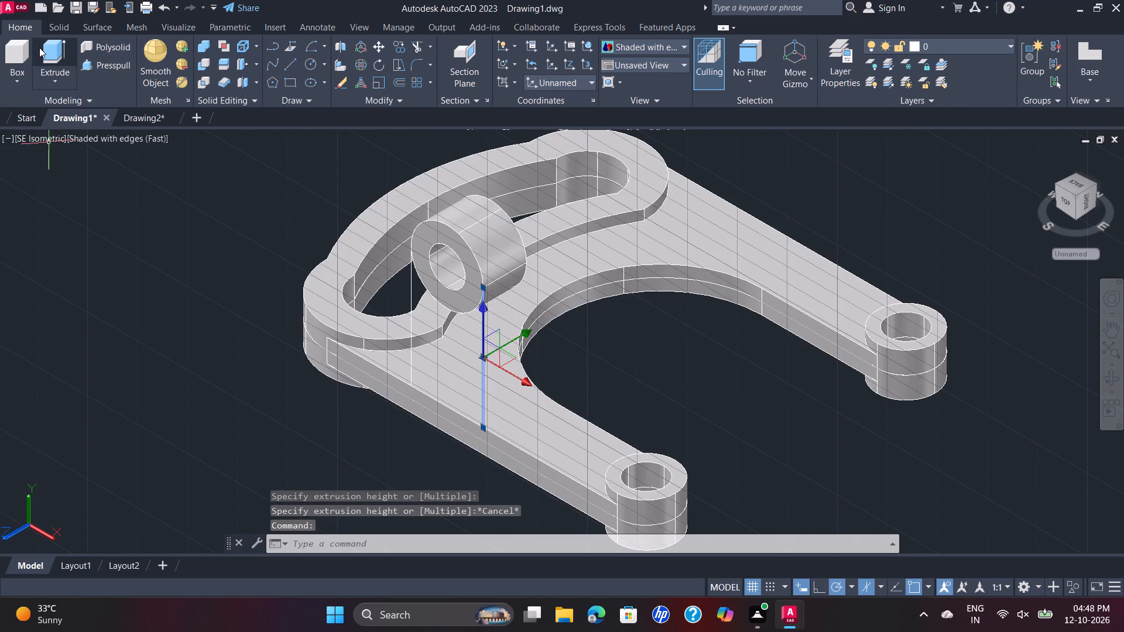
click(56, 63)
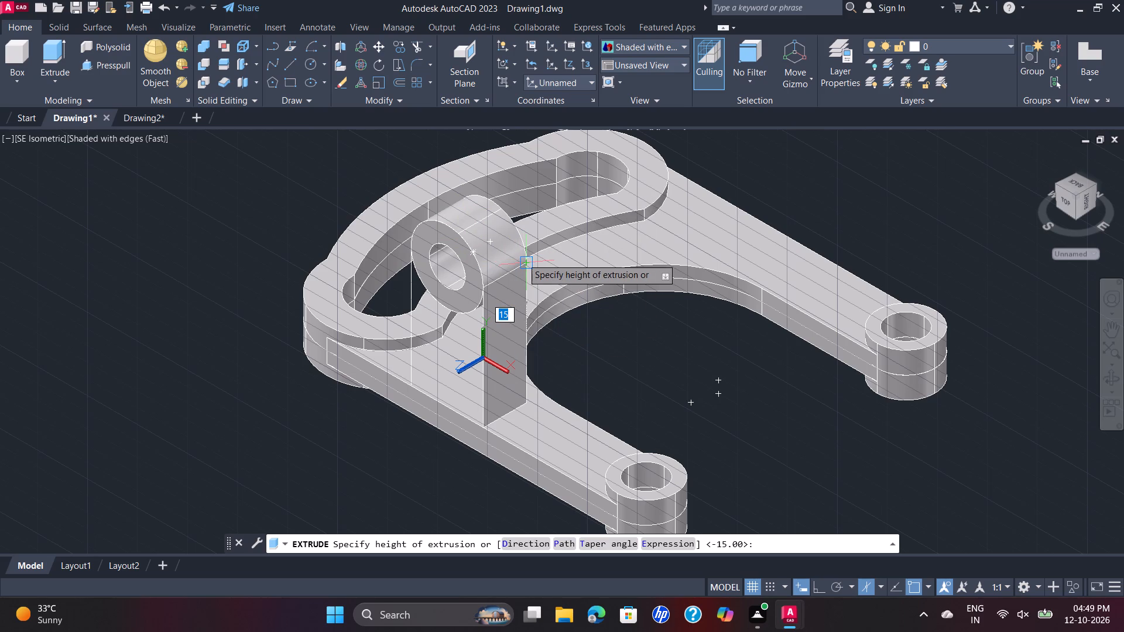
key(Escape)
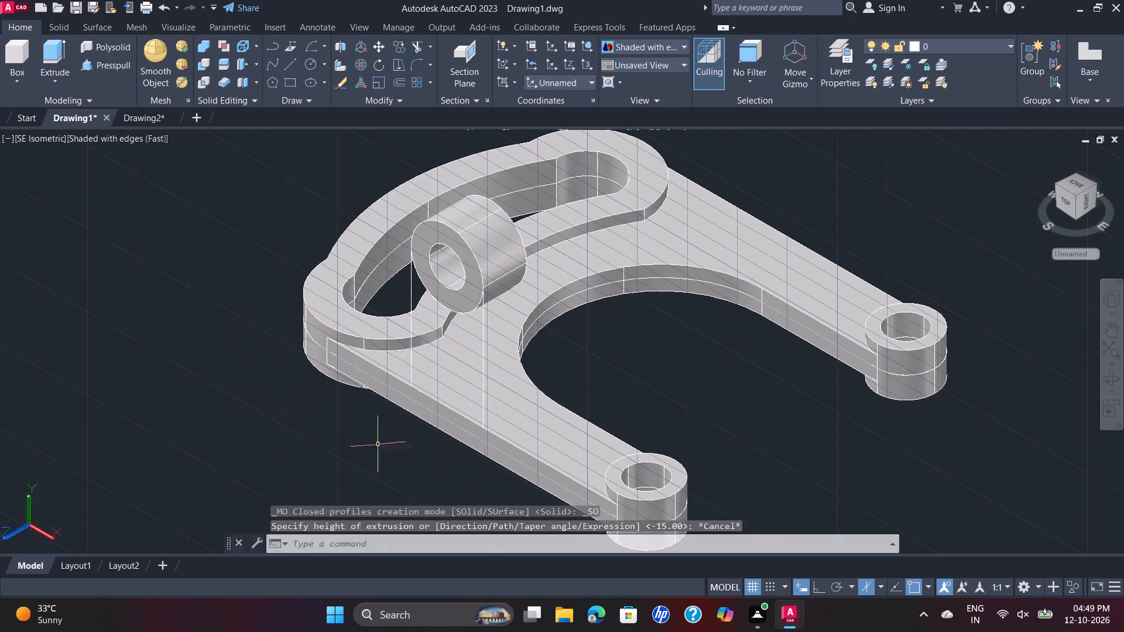
Switch the visual style to 2D Wireframe with the bracket viewed from the front, facing the cylinder and its side lines.
scroll(423, 326, up, 2)
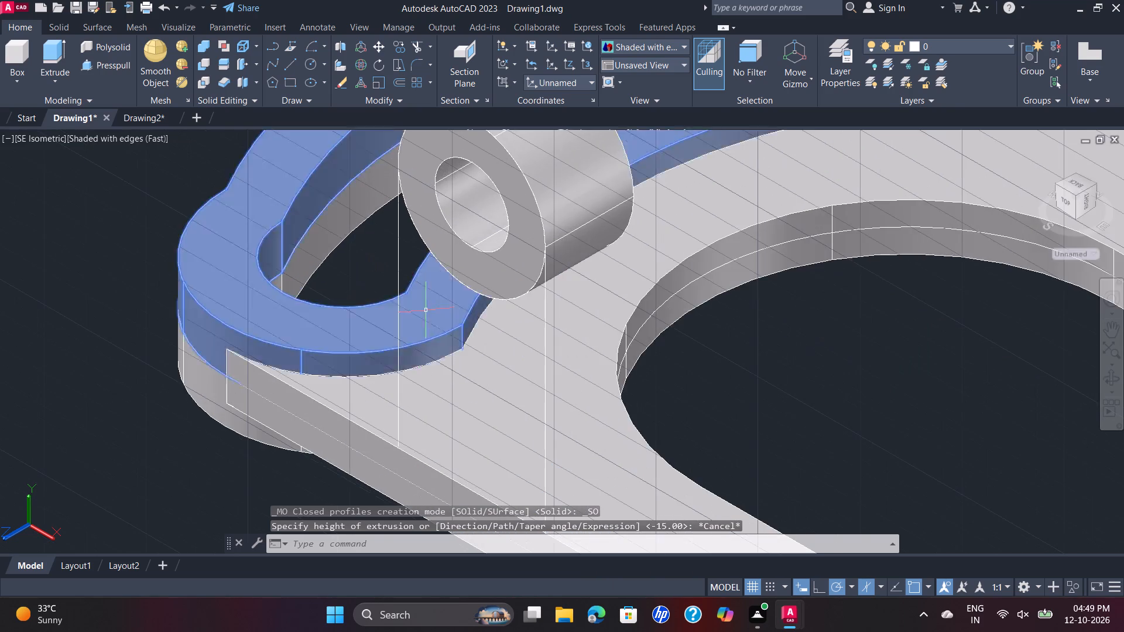
scroll(426, 308, up, 1)
scroll(441, 299, down, 2)
scroll(512, 263, up, 1)
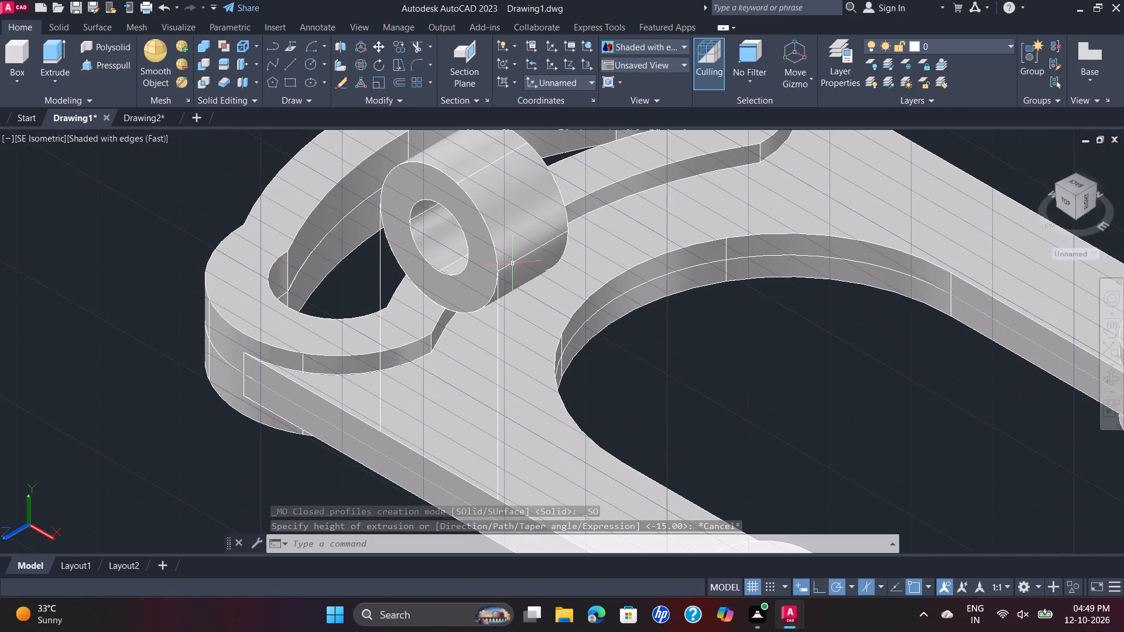
shift+middle_drag(602, 296, 650, 248)
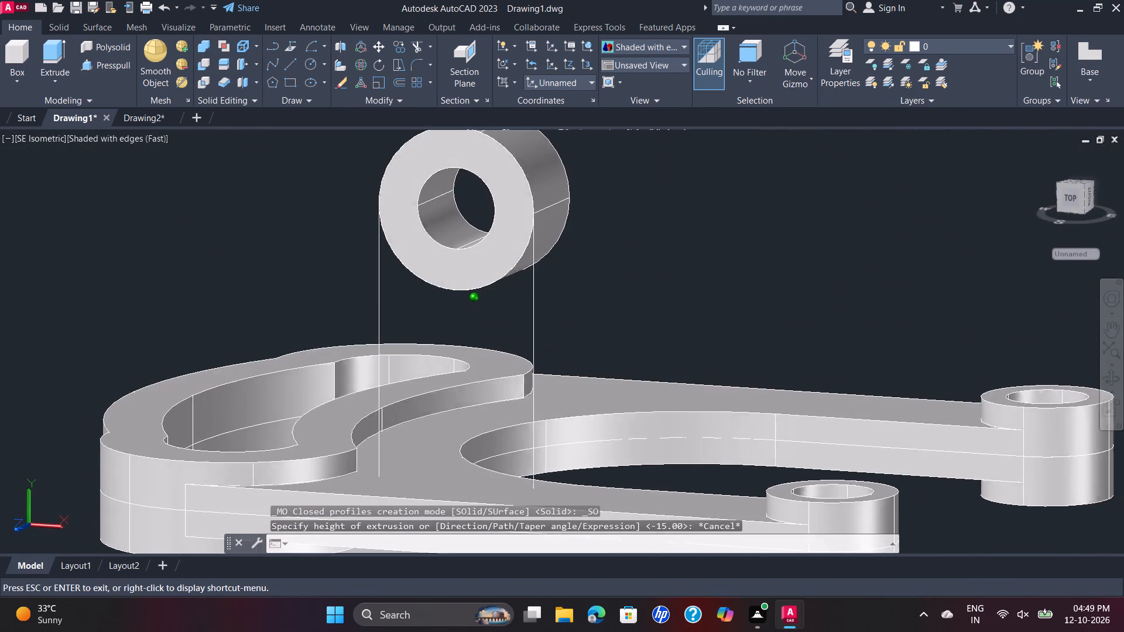
shift+middle_drag(650, 248, 703, 226)
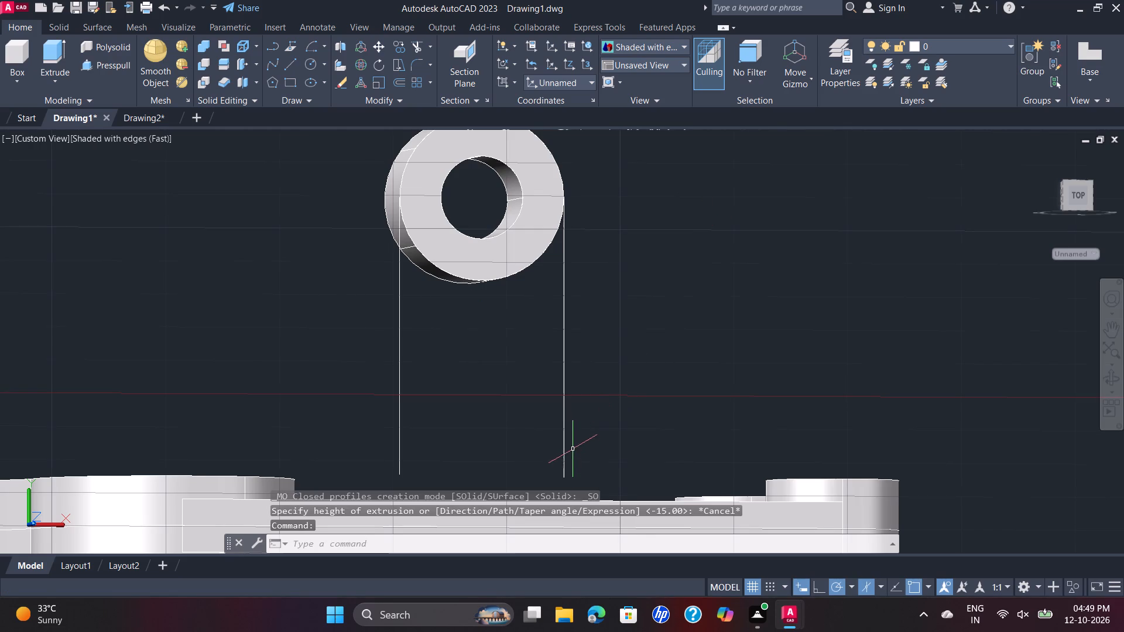
scroll(574, 446, down, 1)
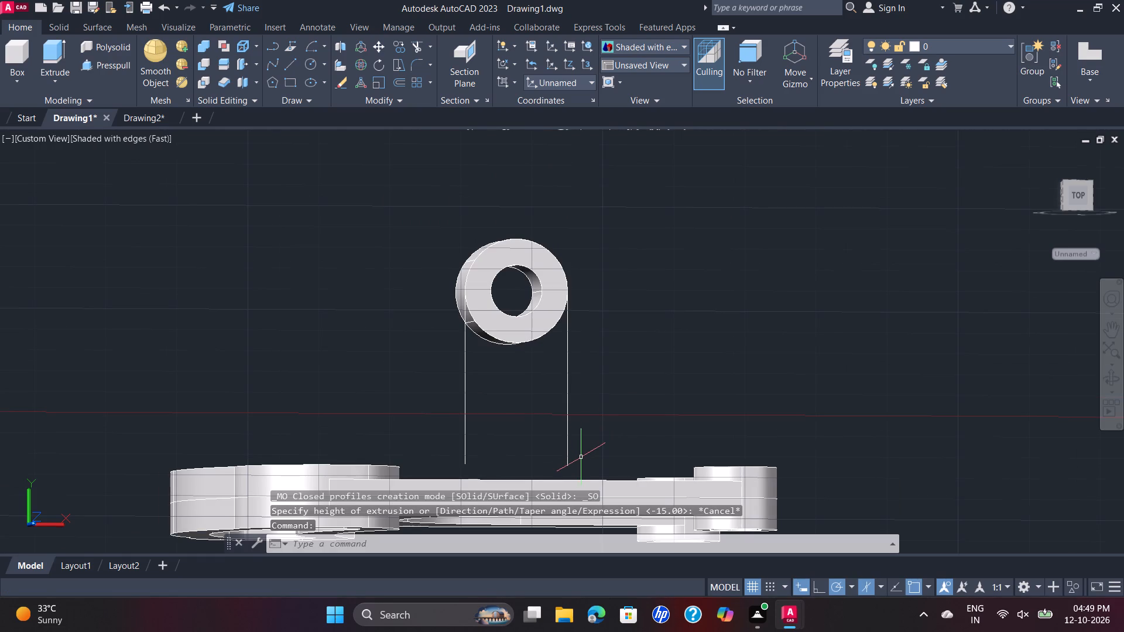
scroll(581, 456, up, 1)
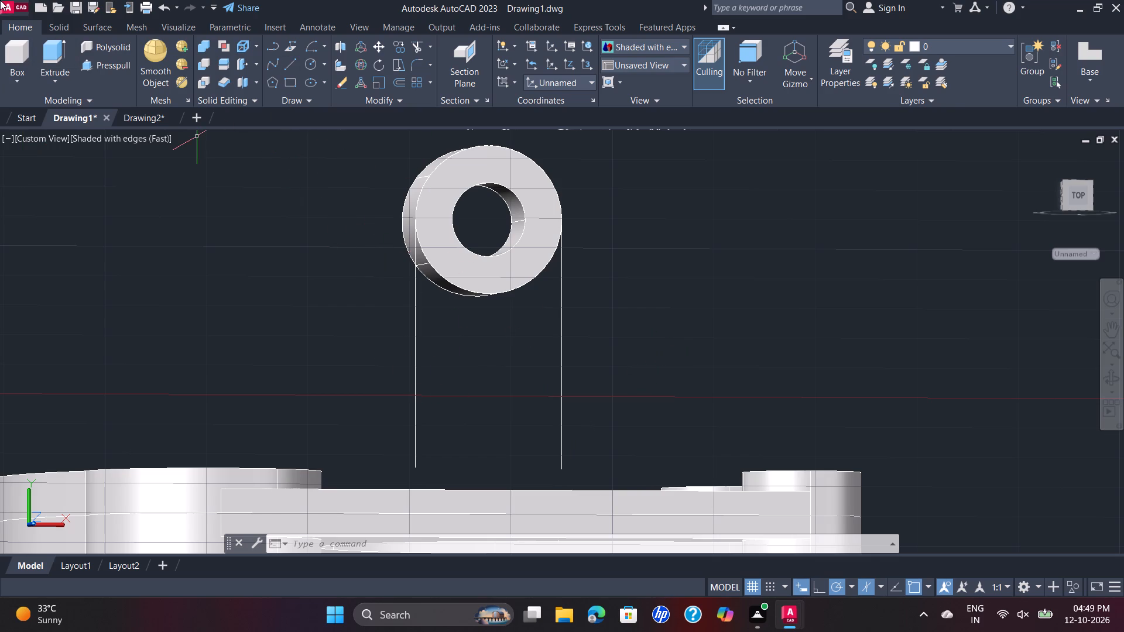
click(104, 138)
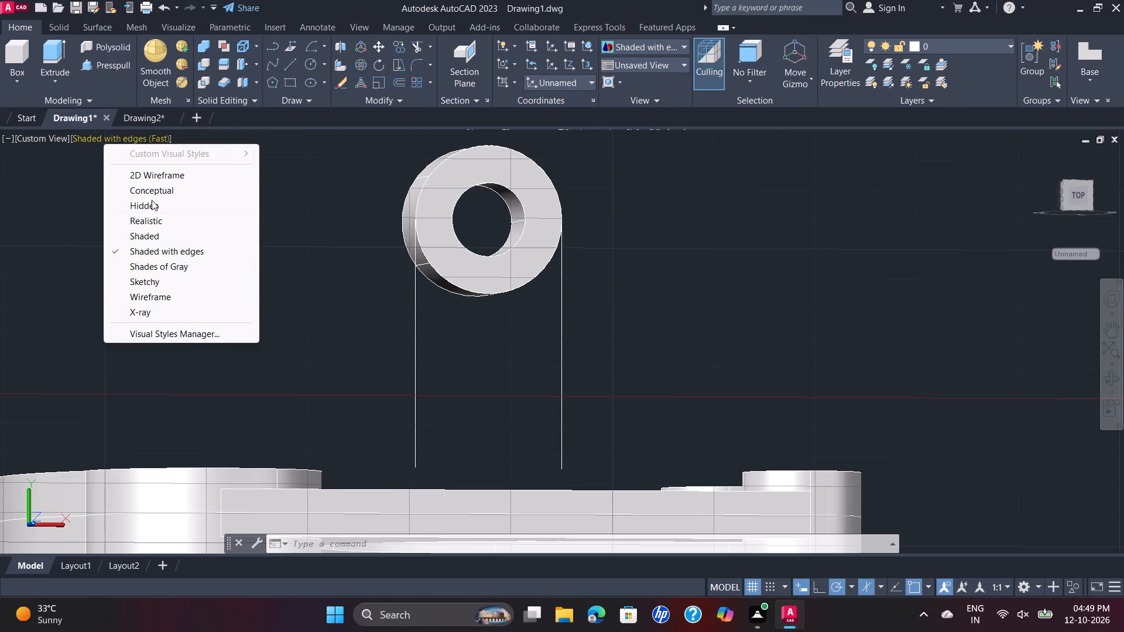
click(156, 175)
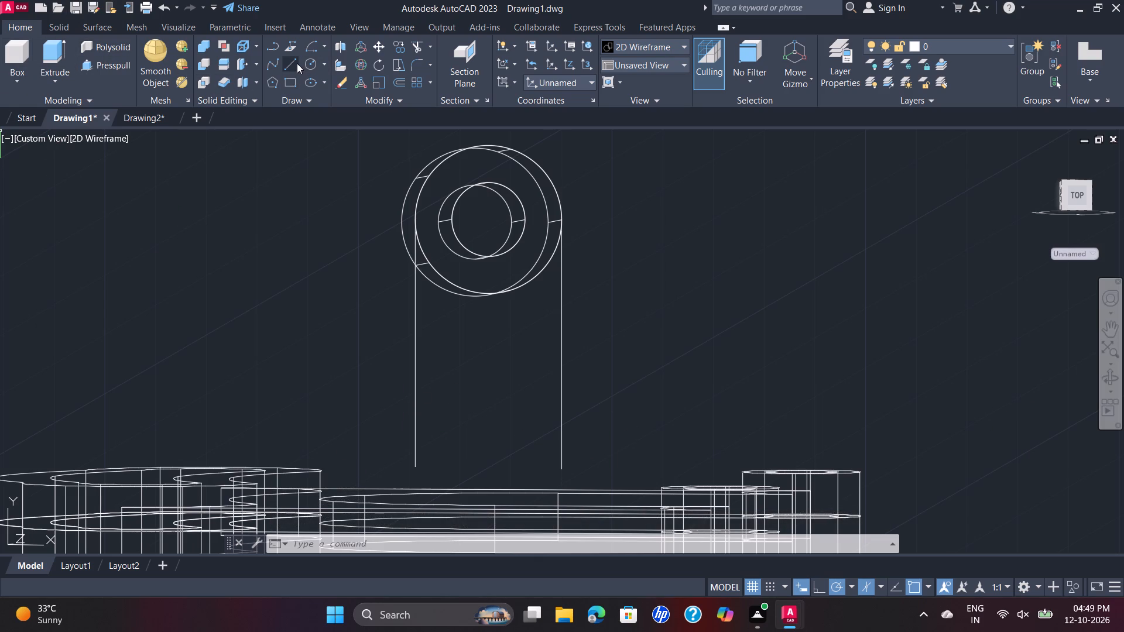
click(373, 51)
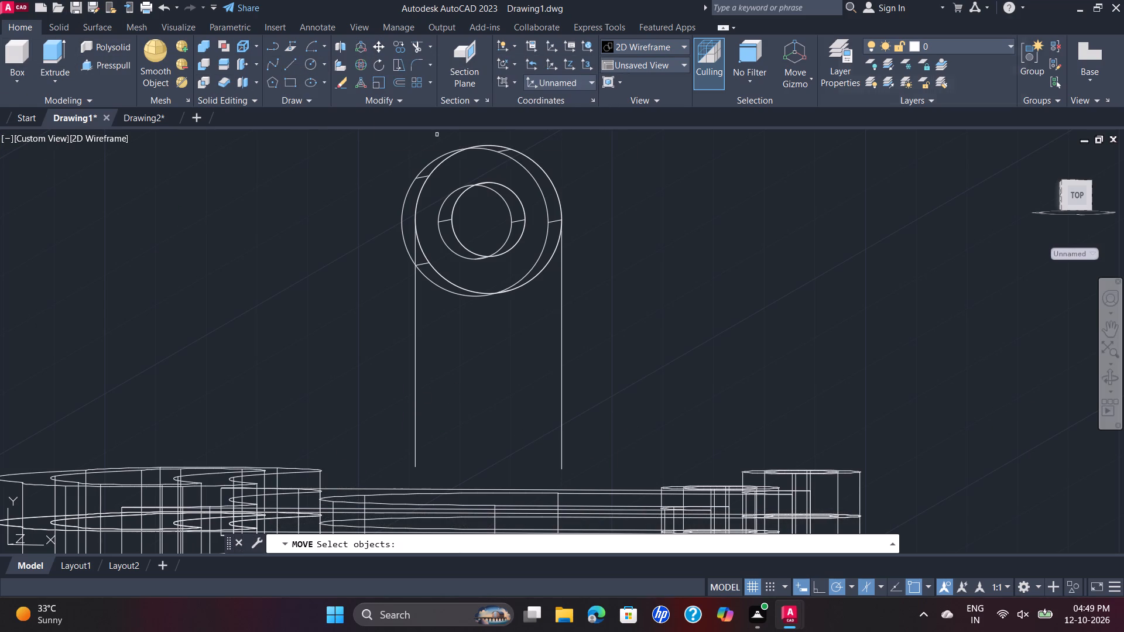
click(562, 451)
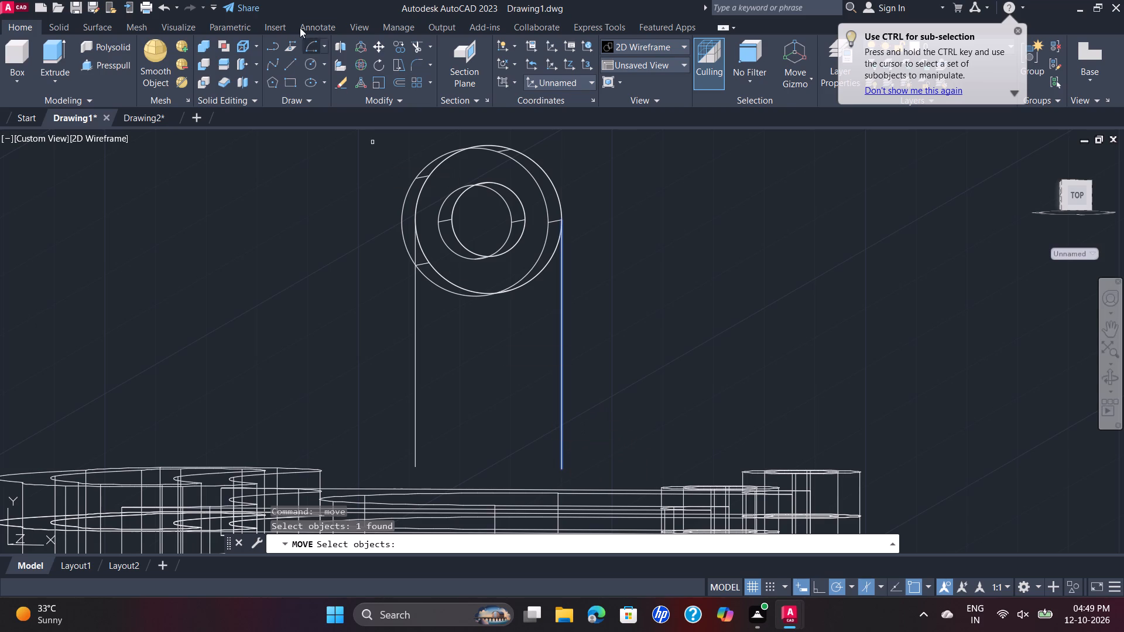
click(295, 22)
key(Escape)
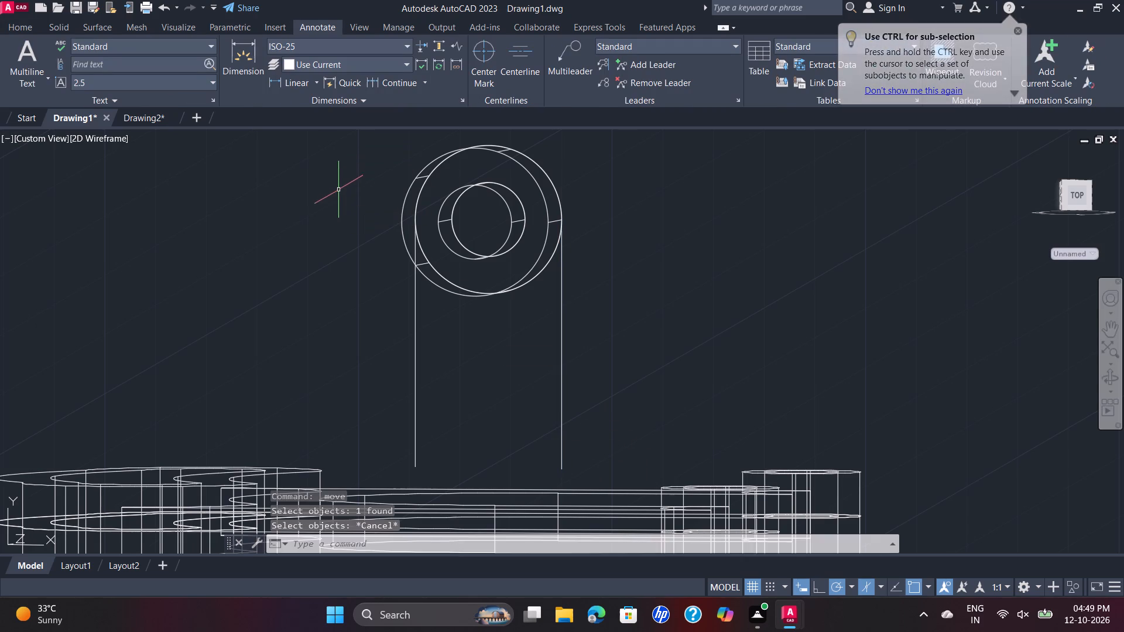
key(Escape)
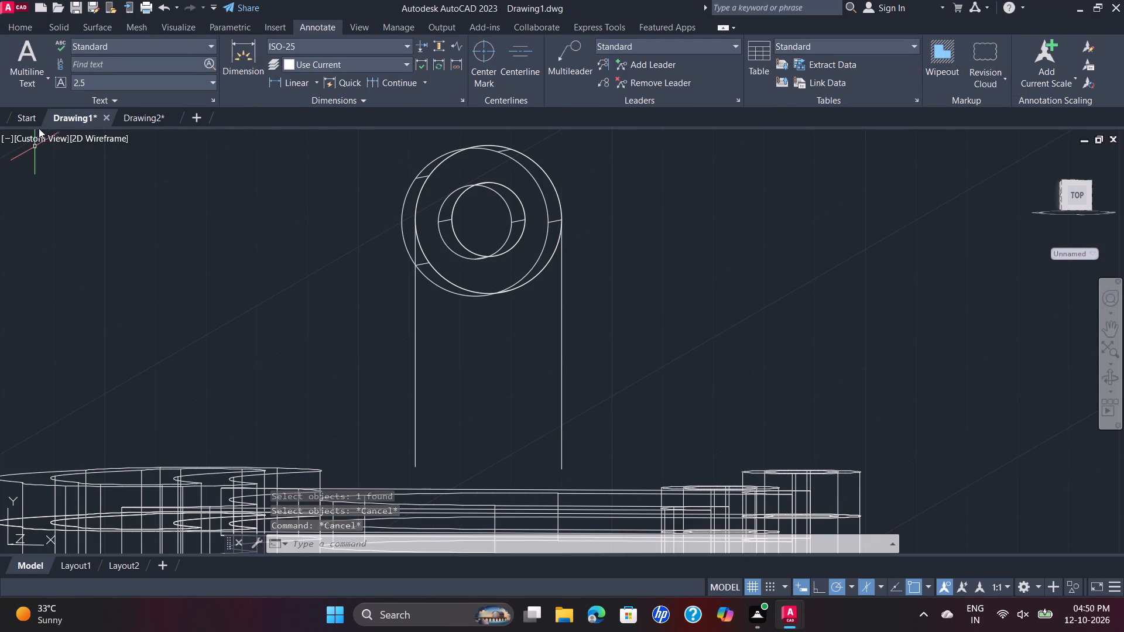
Move the holed cylinder, its circles and both side lines down so the lines' lower ends meet the plate's top edge.
click(19, 23)
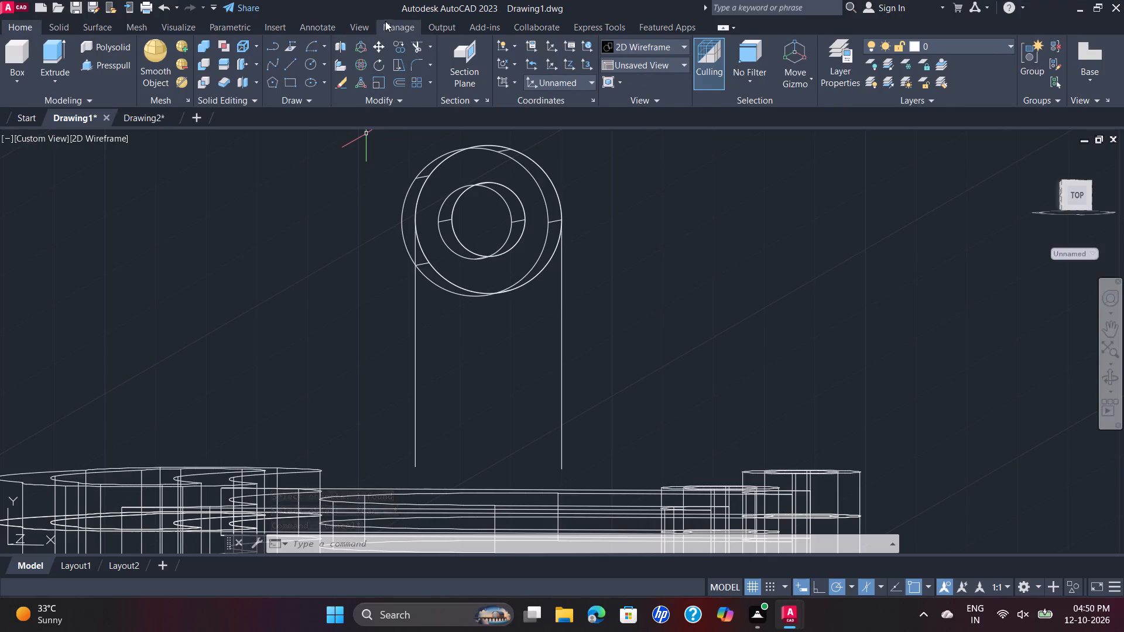
click(378, 40)
click(310, 115)
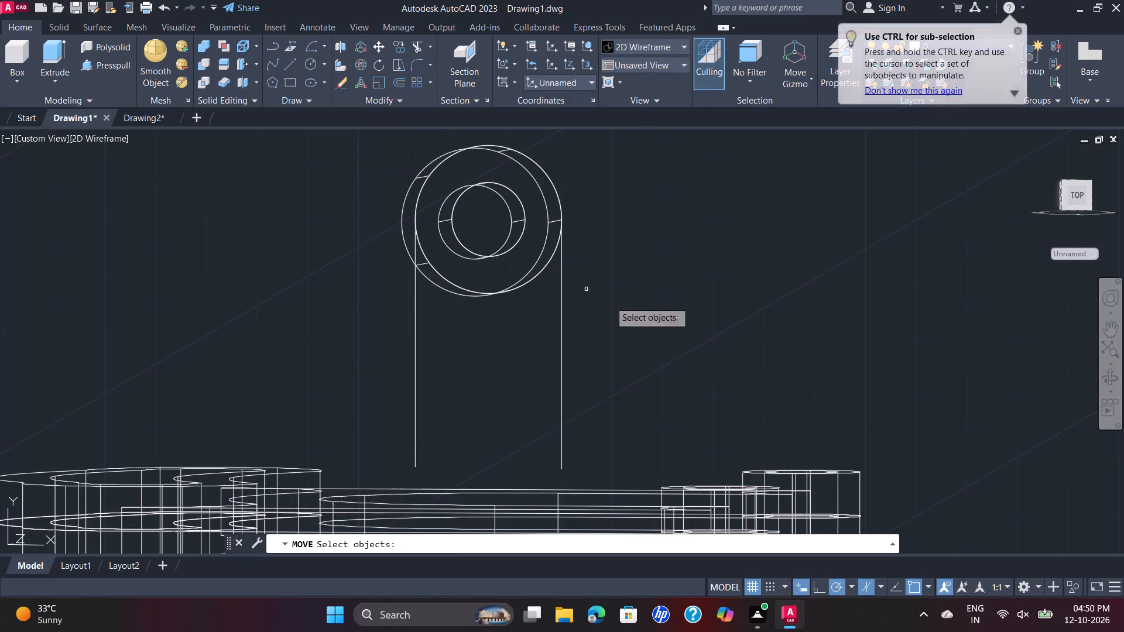
click(297, 123)
click(345, 140)
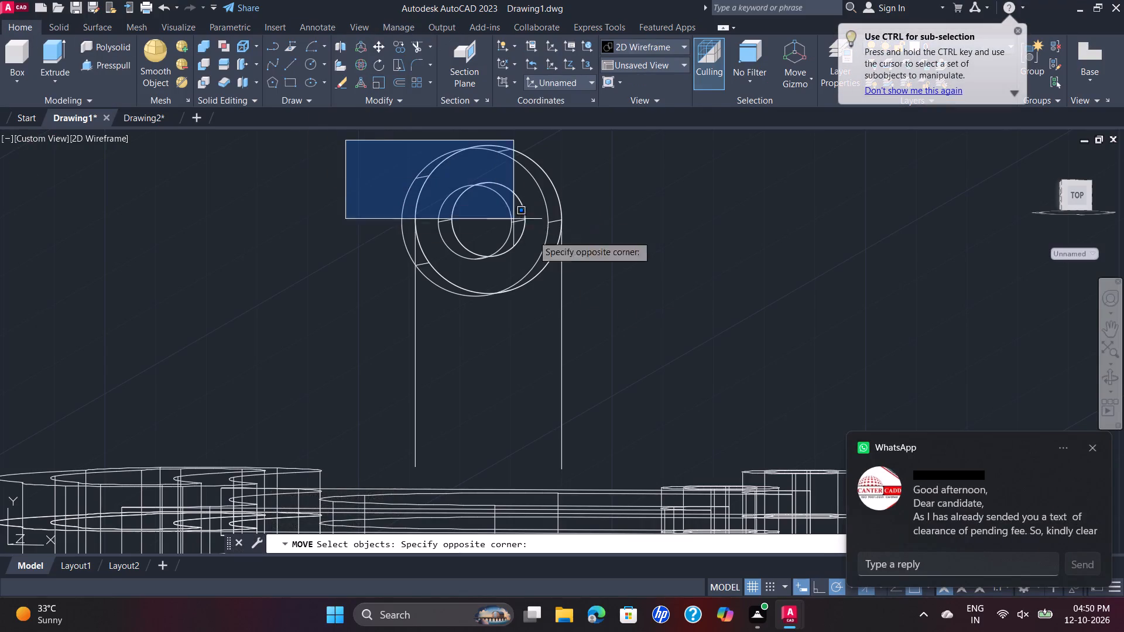
click(675, 477)
right_click(636, 353)
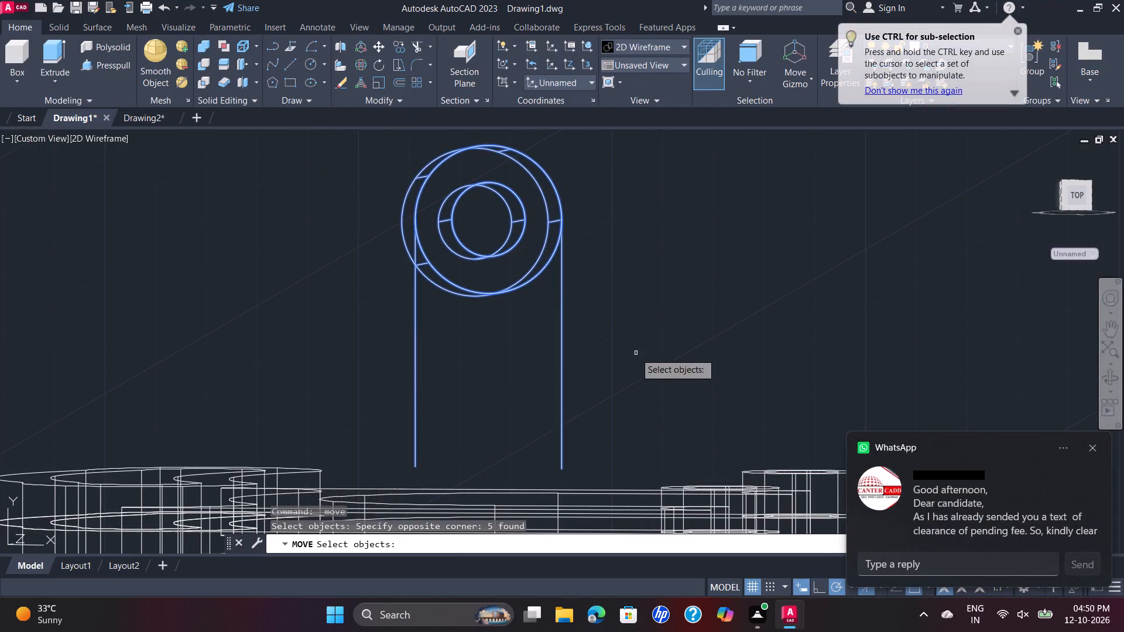
click(566, 468)
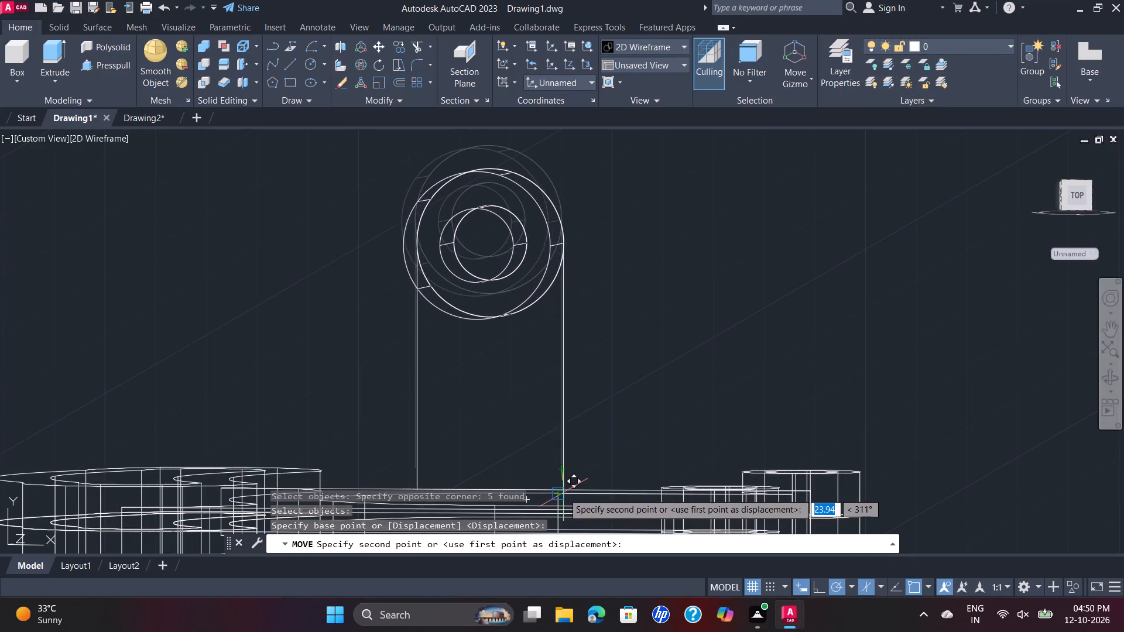
click(563, 493)
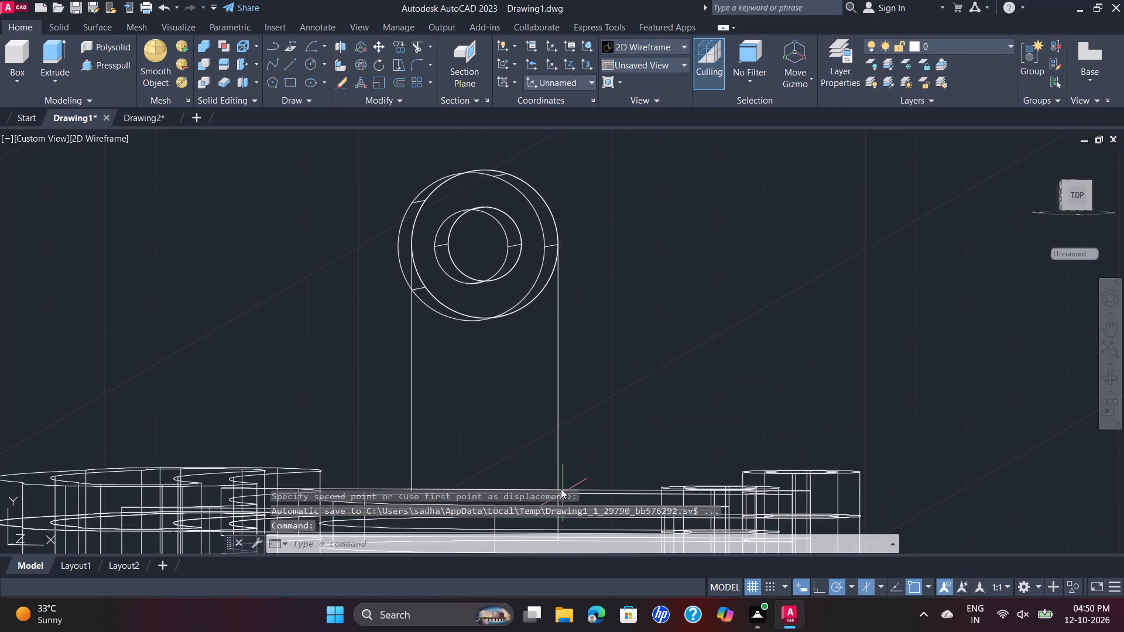
scroll(663, 338, down, 1)
scroll(606, 438, up, 2)
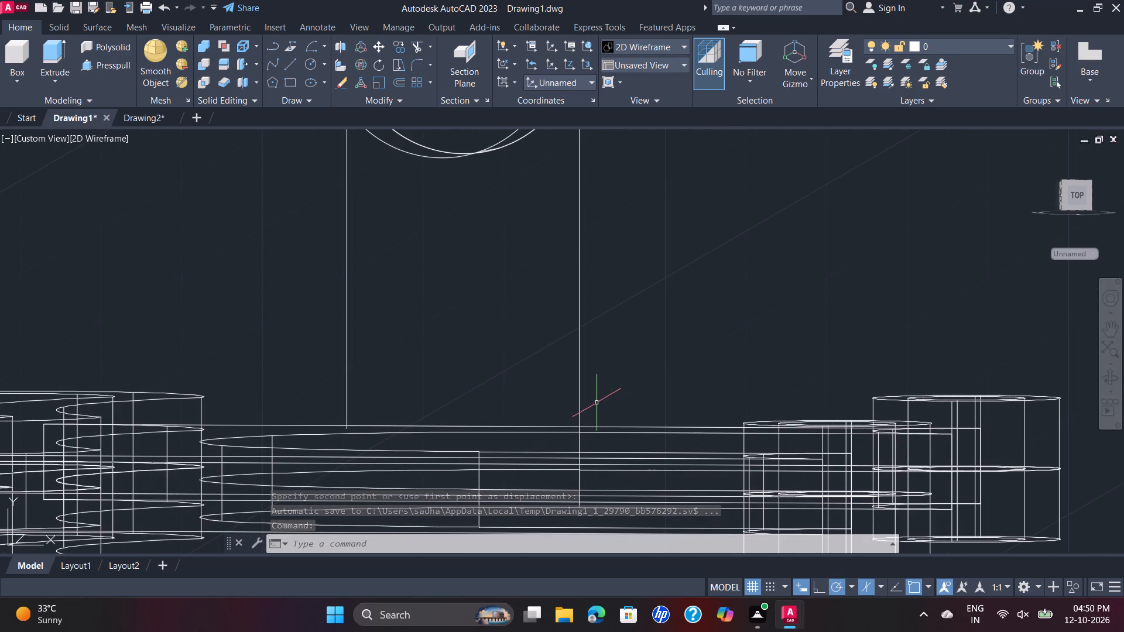
key(Escape)
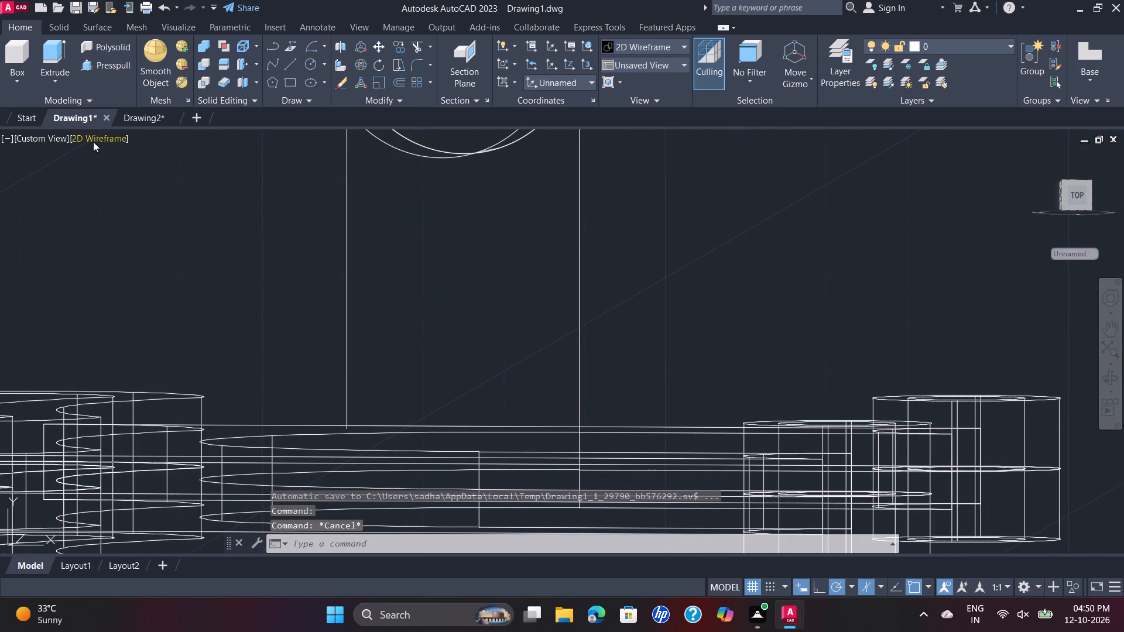
Switch the model's visual style to Shades of Gray.
click(93, 142)
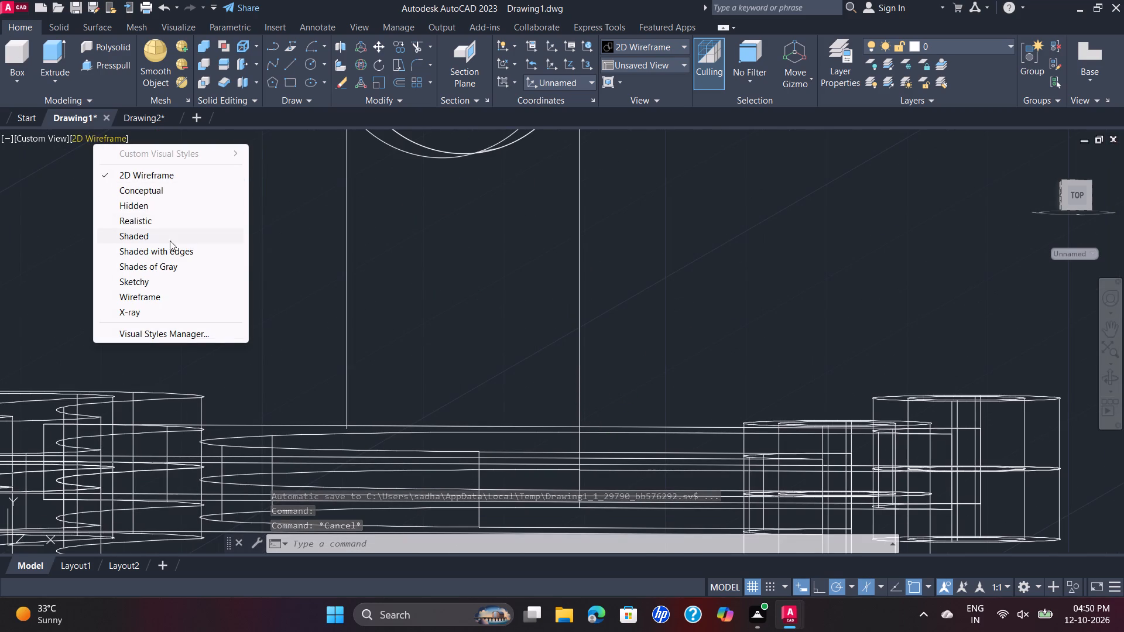
click(180, 265)
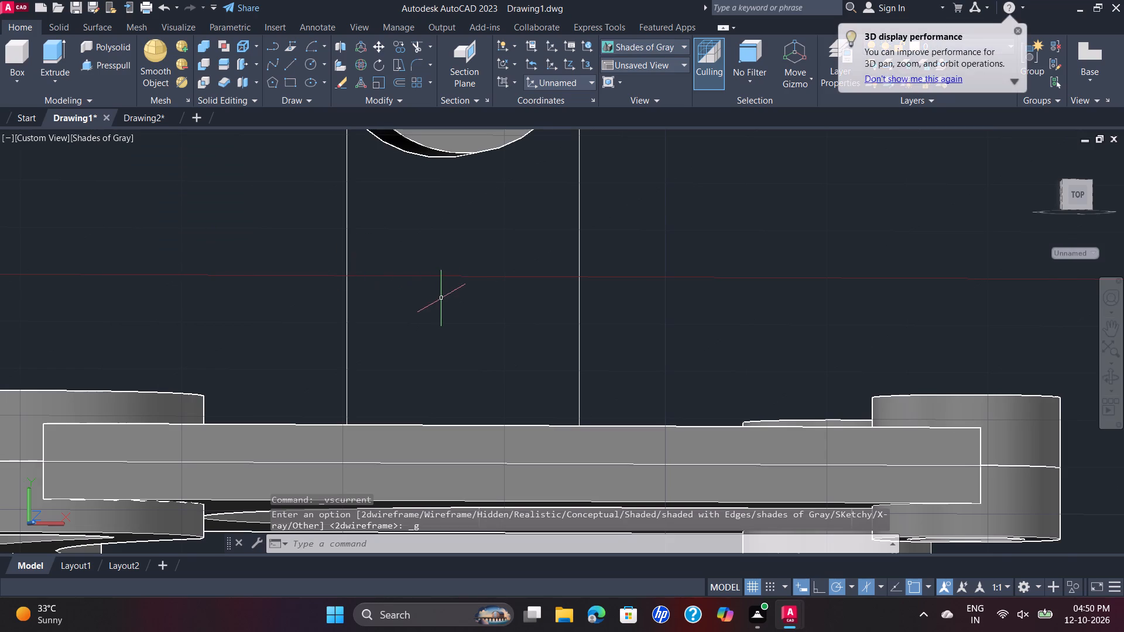
scroll(575, 322, down, 1)
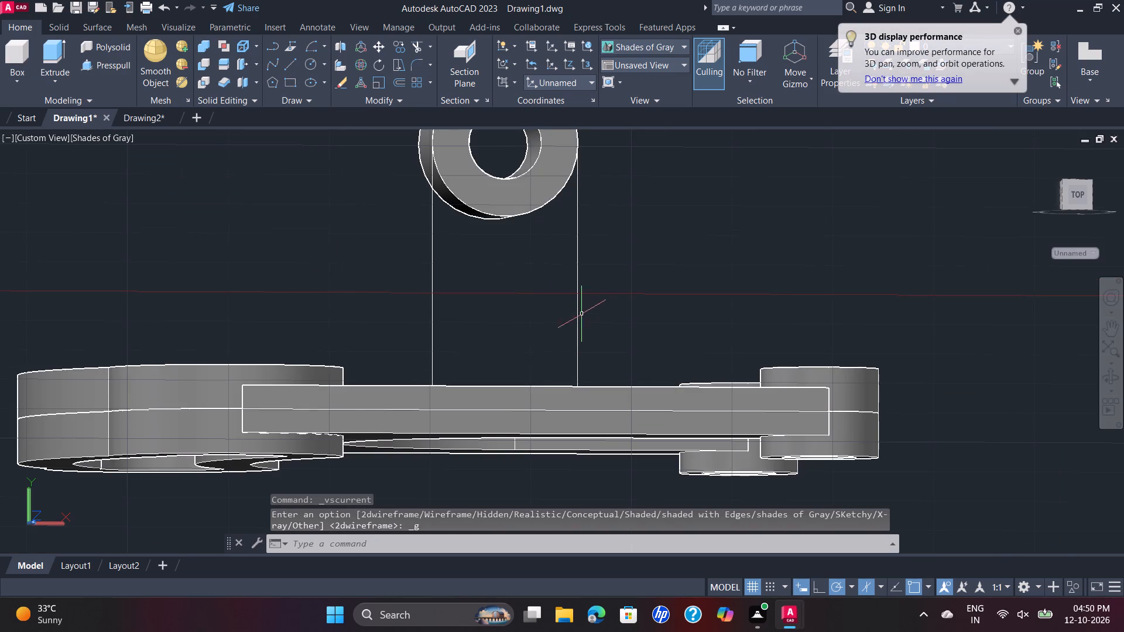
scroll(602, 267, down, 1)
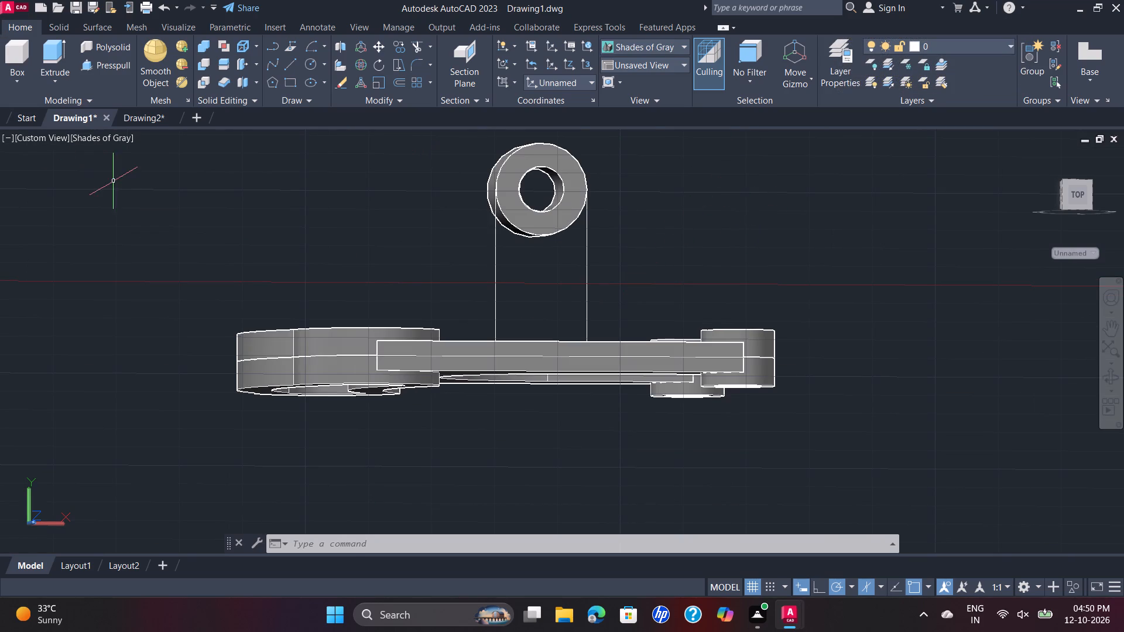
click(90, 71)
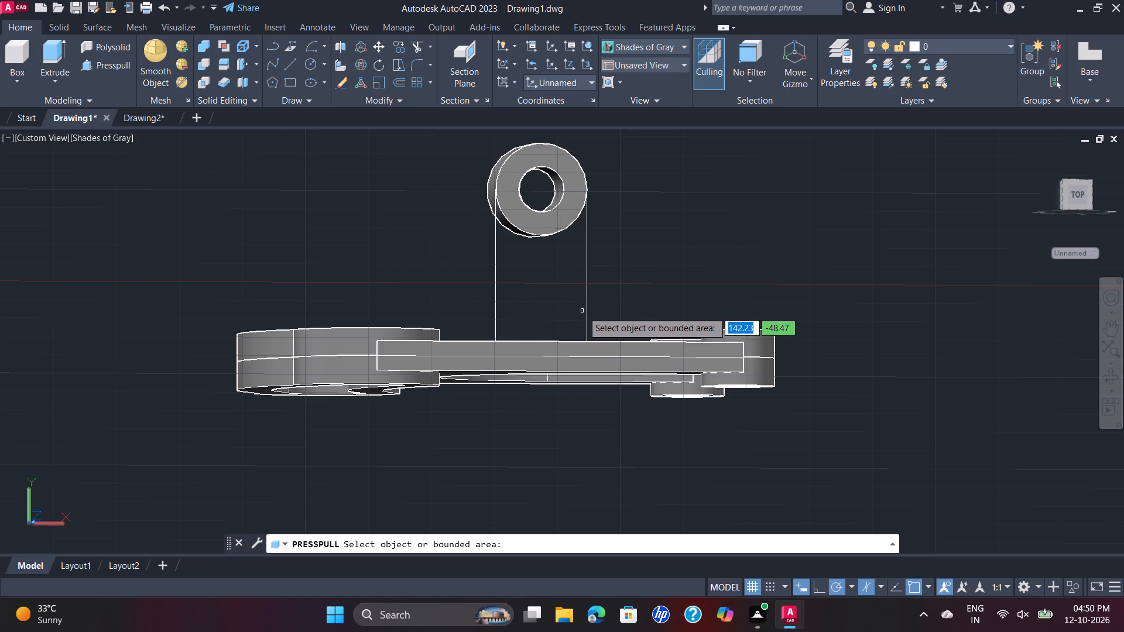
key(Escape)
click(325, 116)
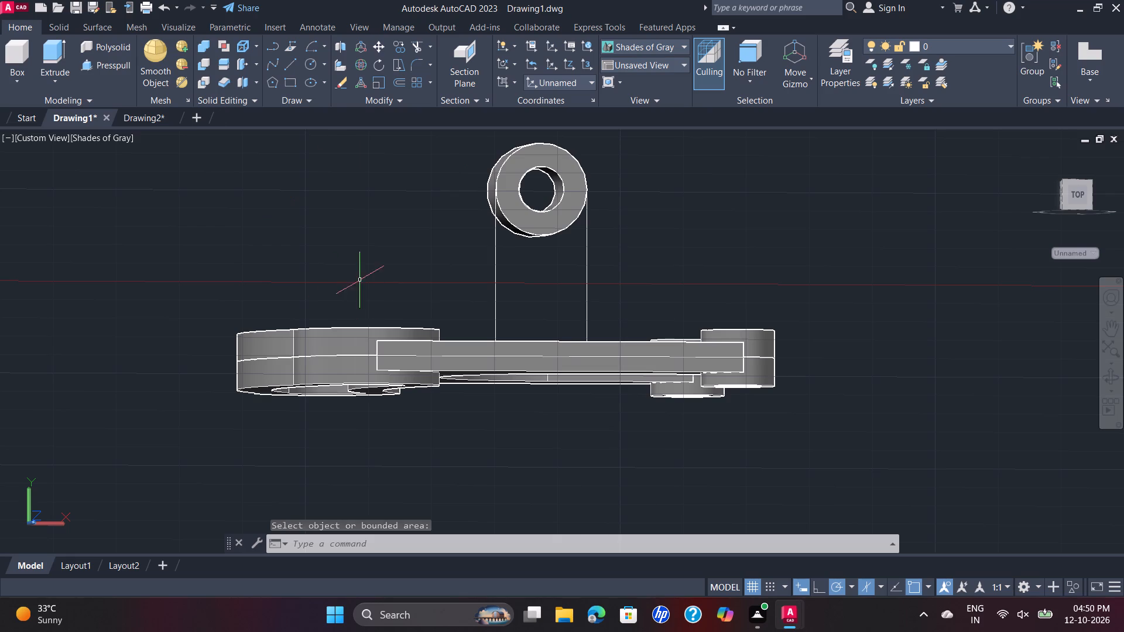
Union the plate with the holed cylinder, including its circles and both vertical side lines in the selection.
click(204, 45)
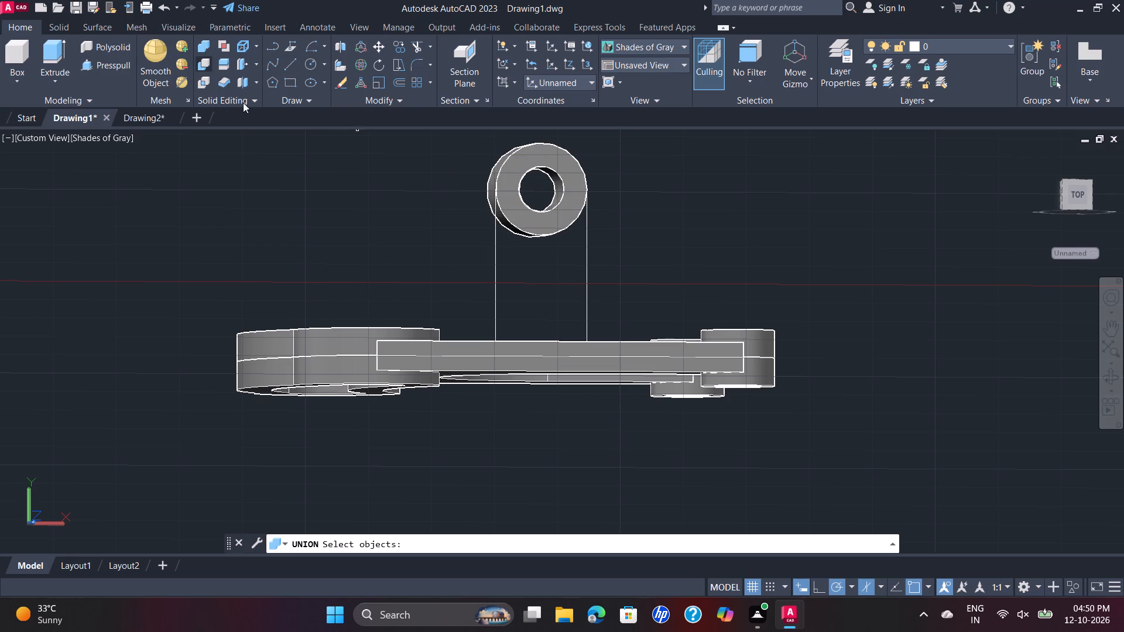
click(460, 360)
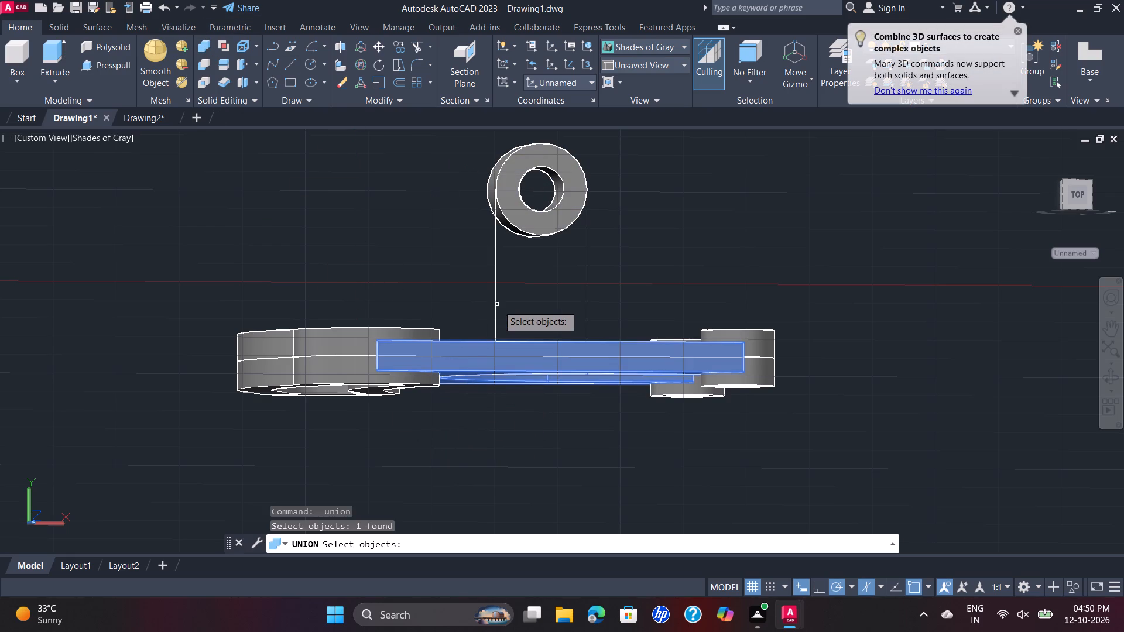
click(441, 139)
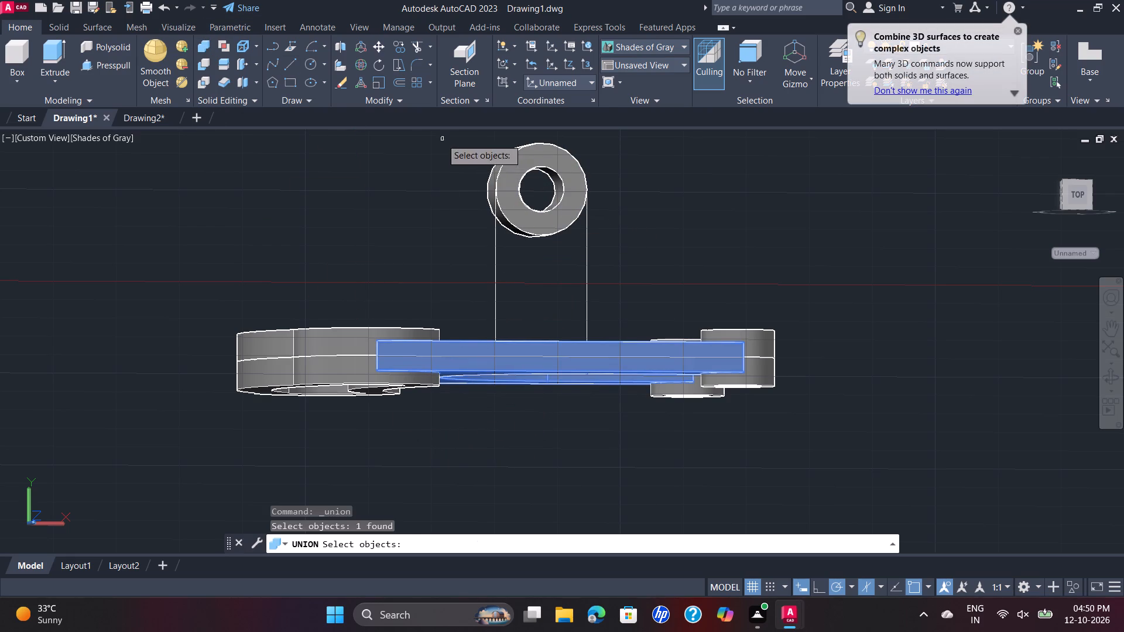
right_click(654, 288)
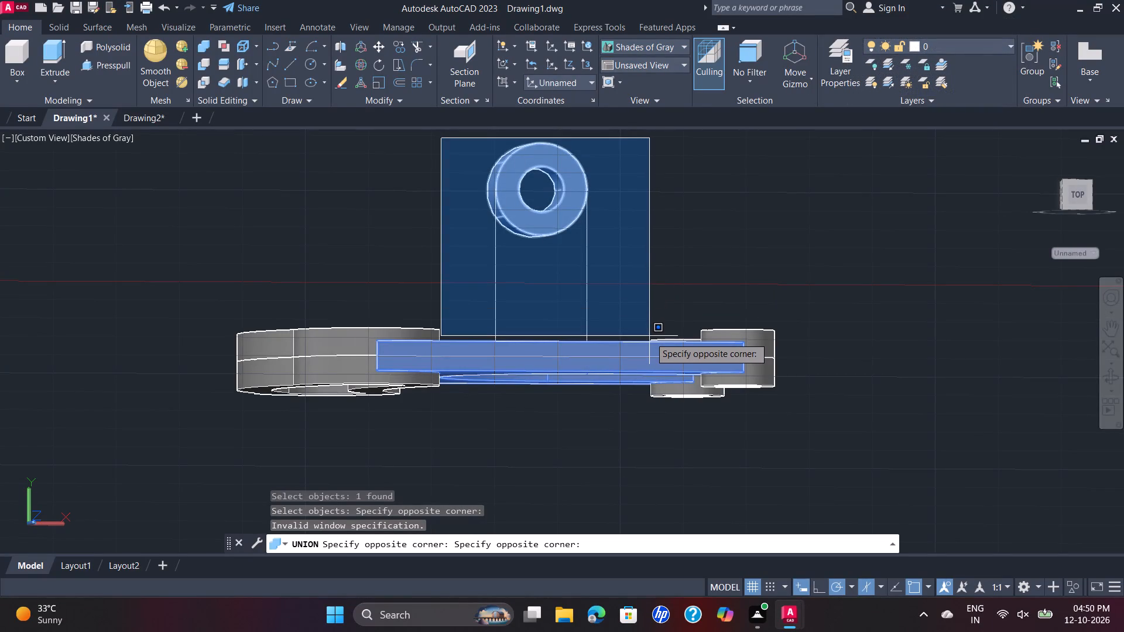
click(649, 342)
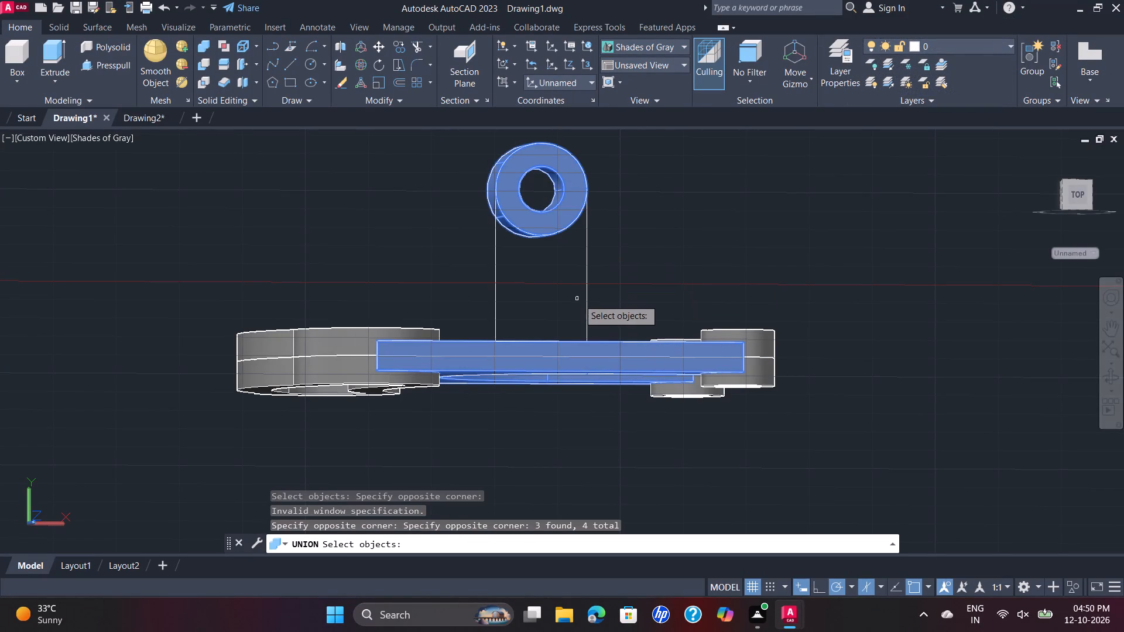
click(587, 294)
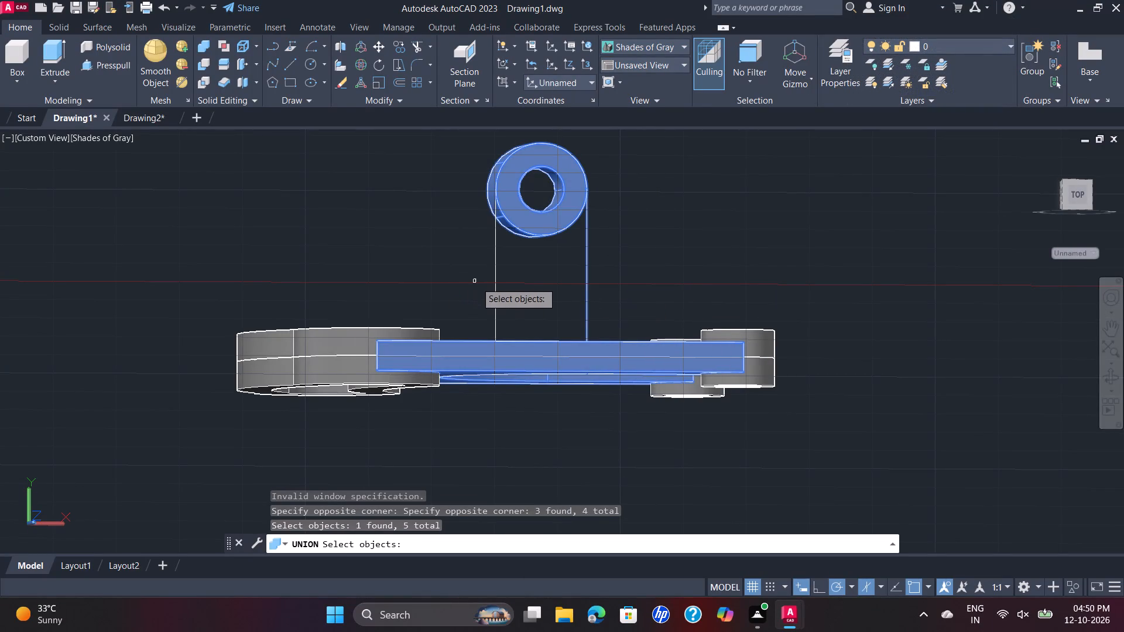
click(495, 284)
right_click(653, 250)
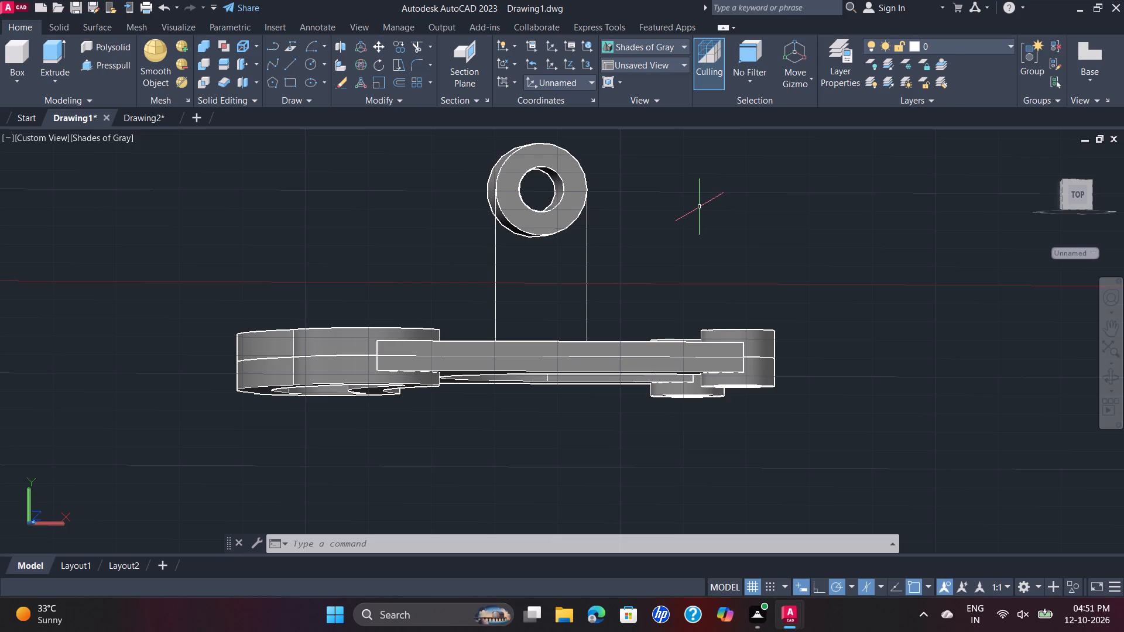
Examine the holed cylinder and its side lines against the bracket from several angles, checking whether cylinder and plate select together.
shift+middle_drag(699, 207, 514, 252)
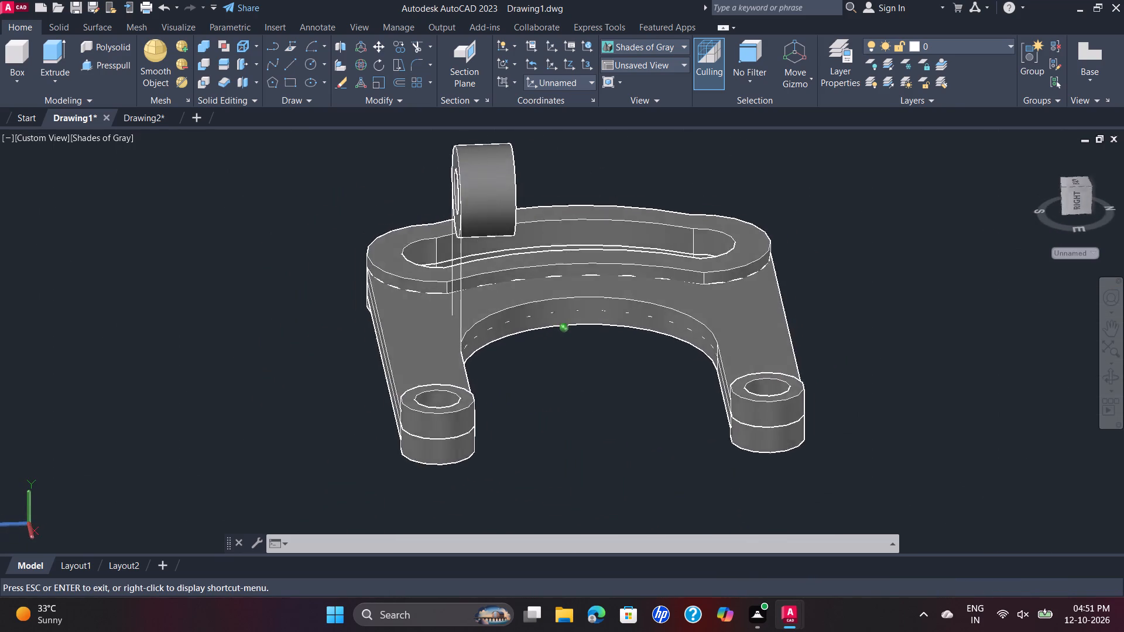
shift+middle_drag(514, 252, 512, 259)
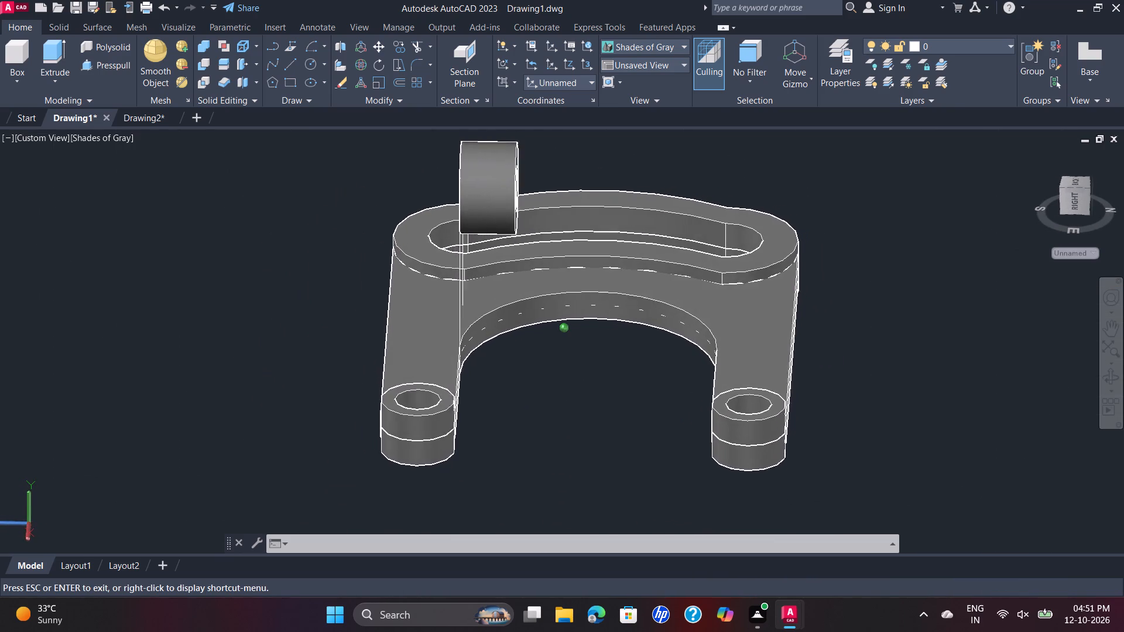
shift+middle_drag(512, 259, 523, 249)
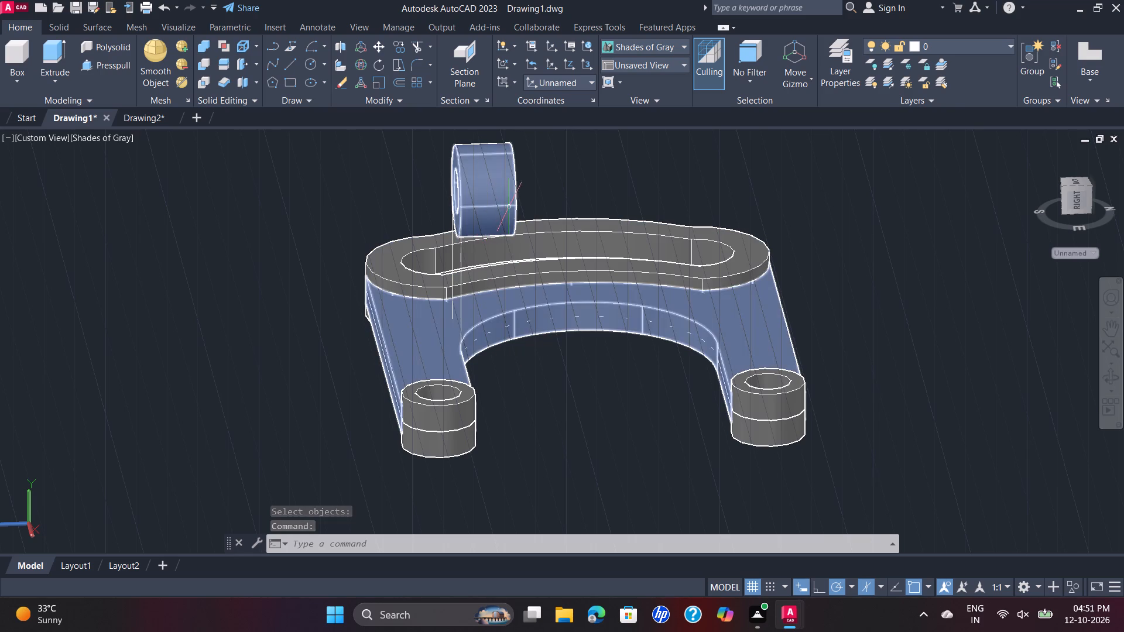
scroll(556, 424, up, 1)
middle_drag(558, 420, 614, 472)
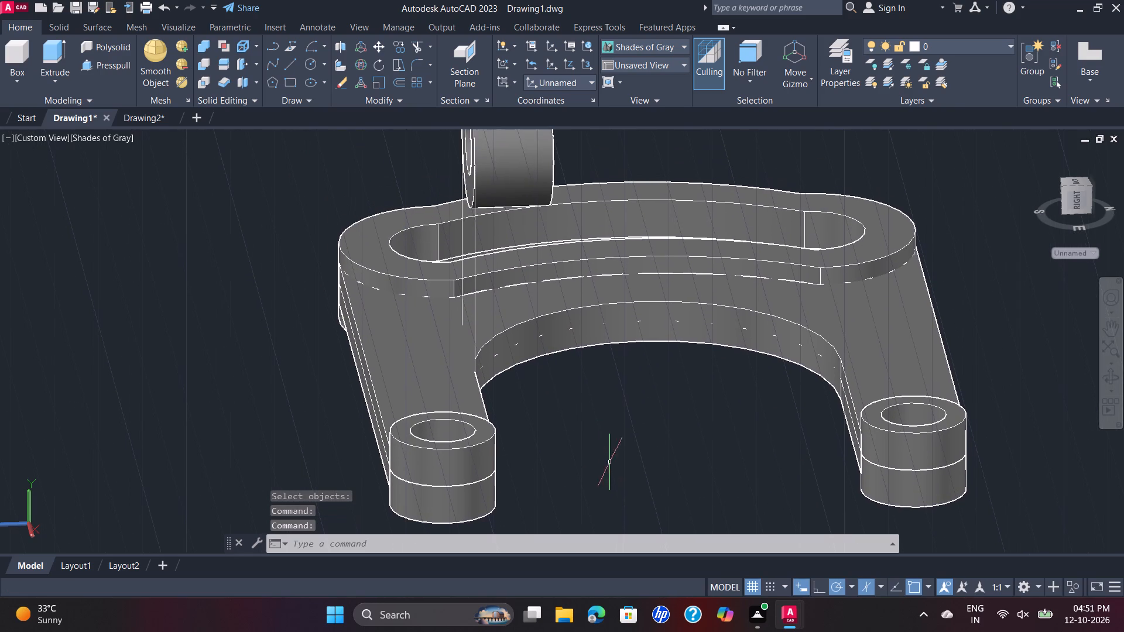
scroll(640, 445, down, 1)
middle_drag(606, 421, 612, 427)
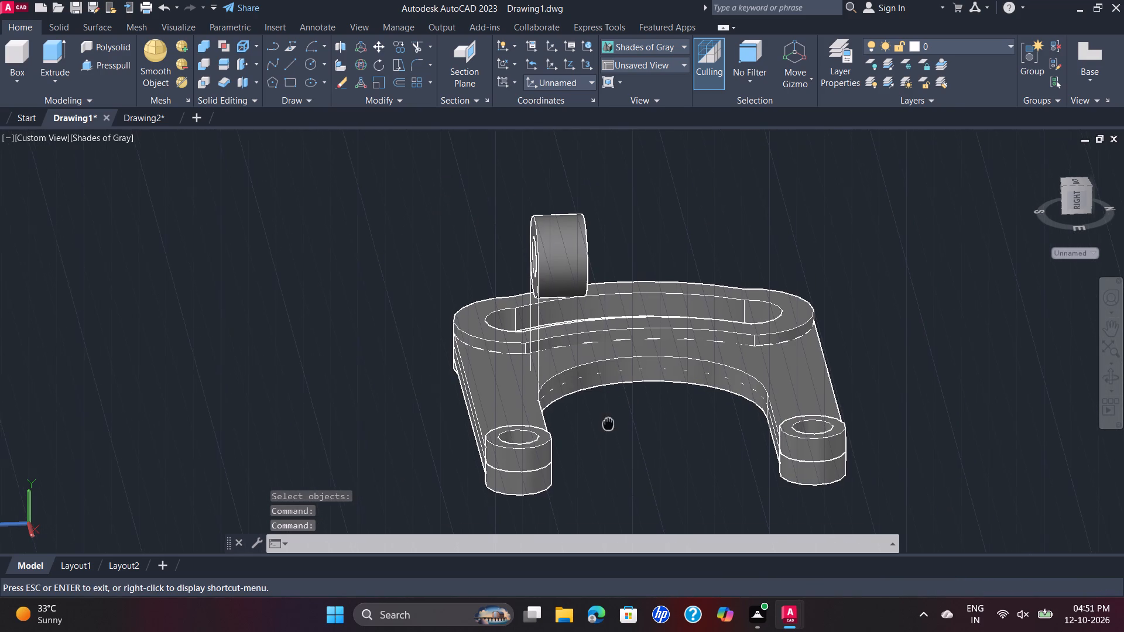
middle_drag(612, 427, 619, 439)
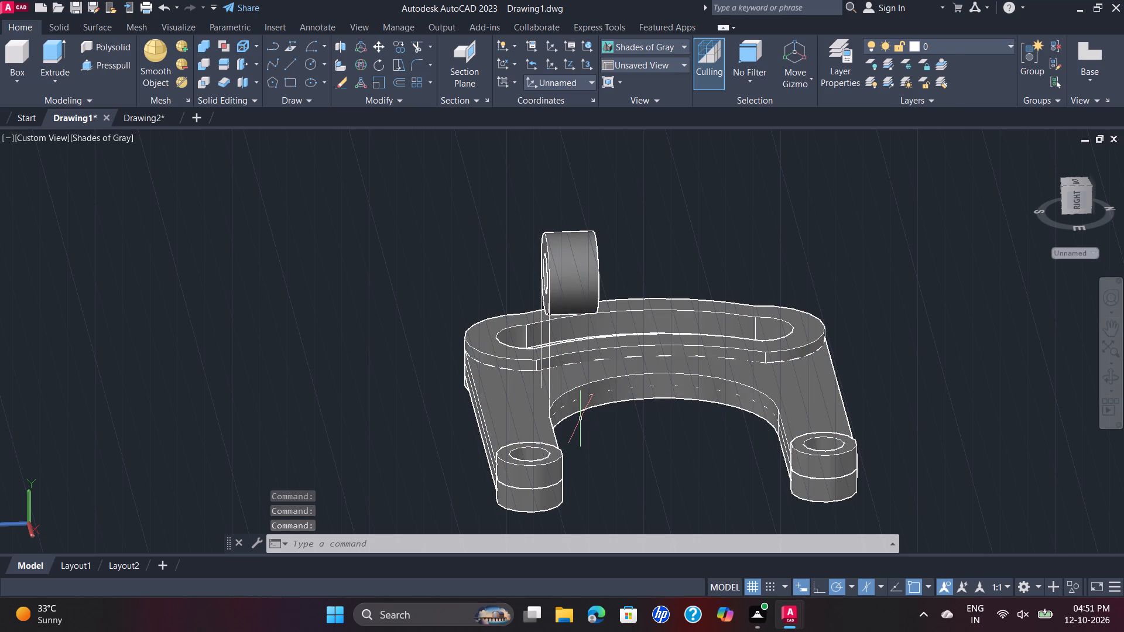
scroll(579, 419, up, 2)
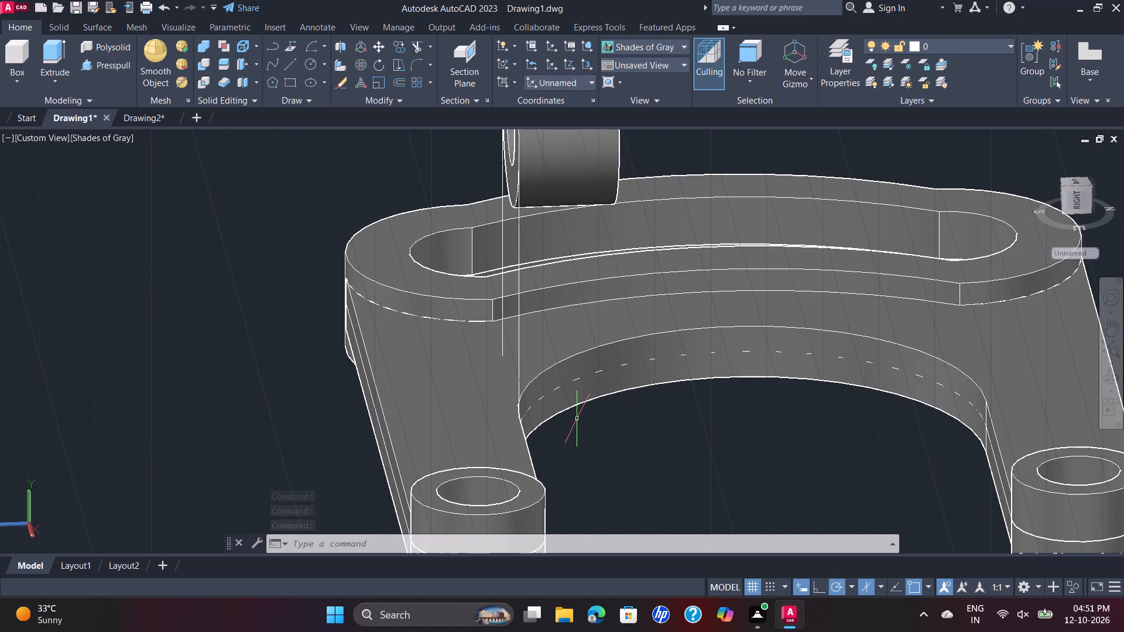
scroll(577, 419, up, 1)
scroll(577, 419, down, 2)
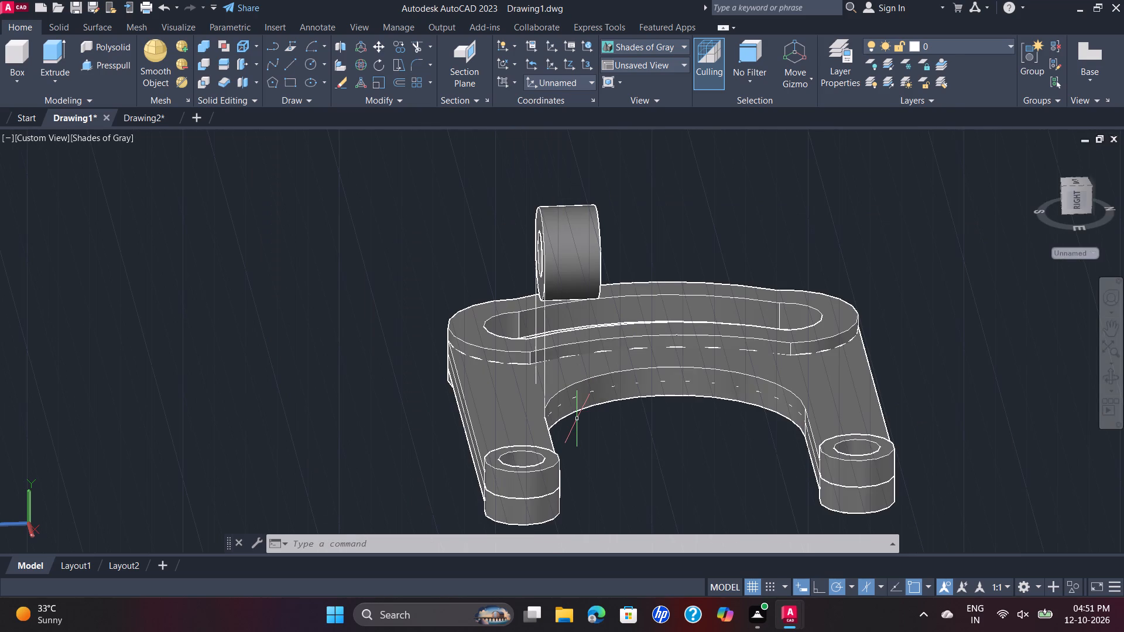
scroll(577, 420, up, 1)
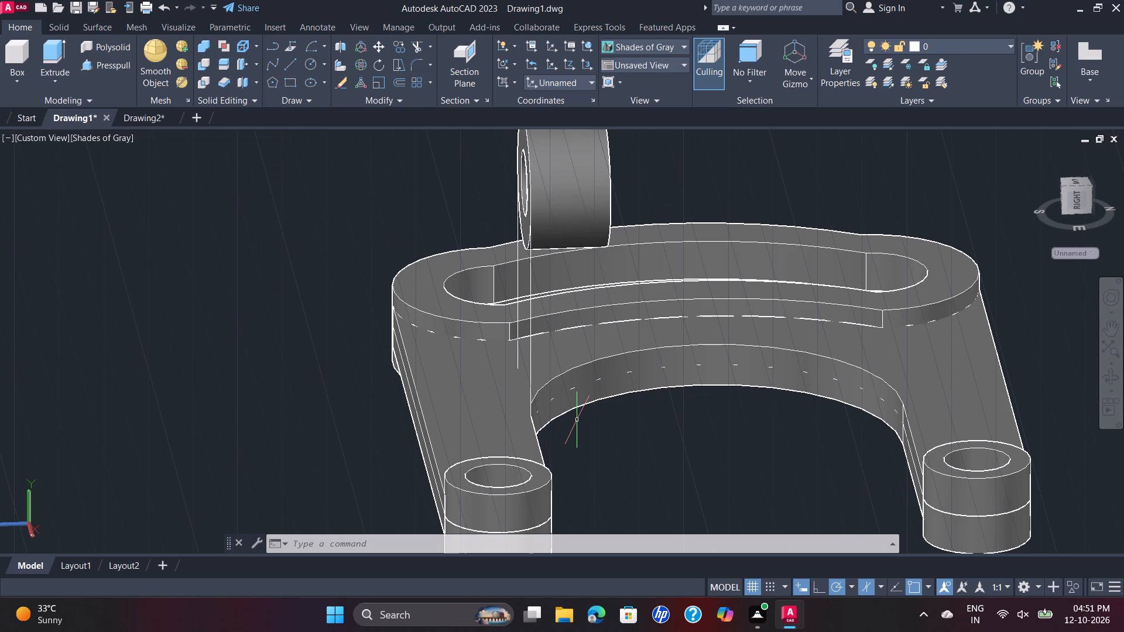
key(ctrl+z)
key(ctrl+z)
key(ctrl+z)
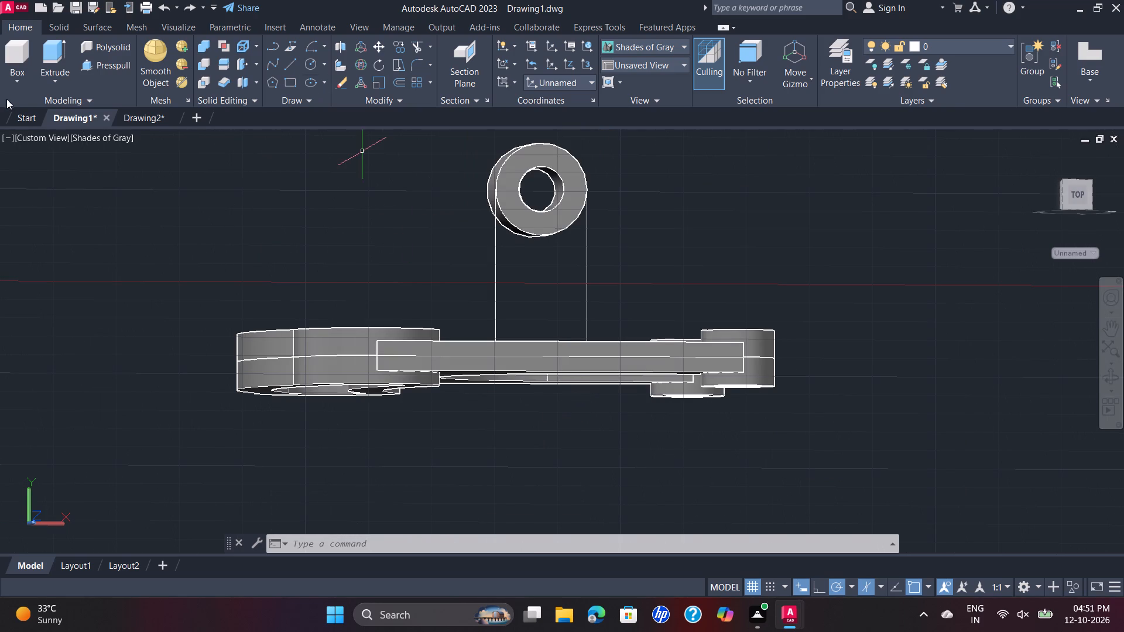
scroll(557, 169, up, 1)
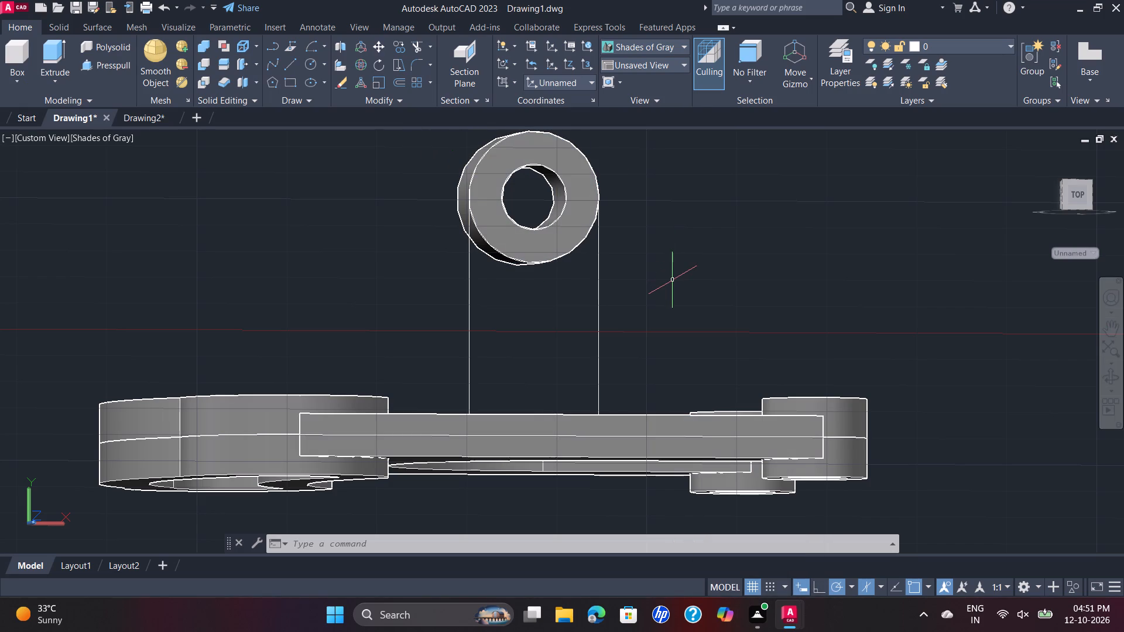
shift+middle_drag(673, 280, 529, 290)
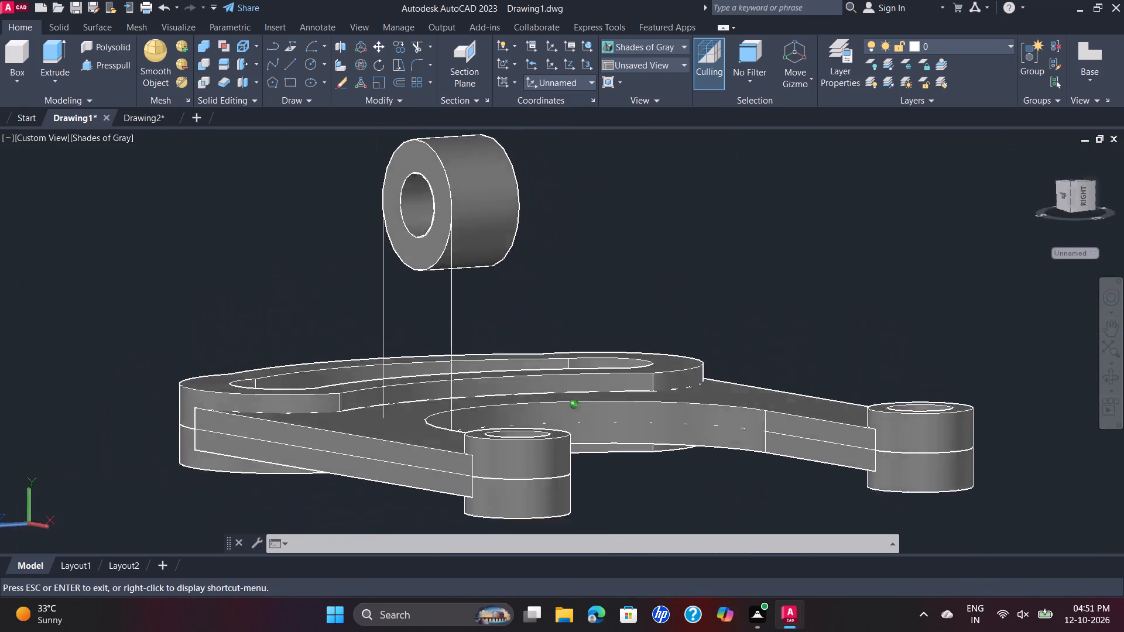
shift+middle_drag(529, 290, 498, 315)
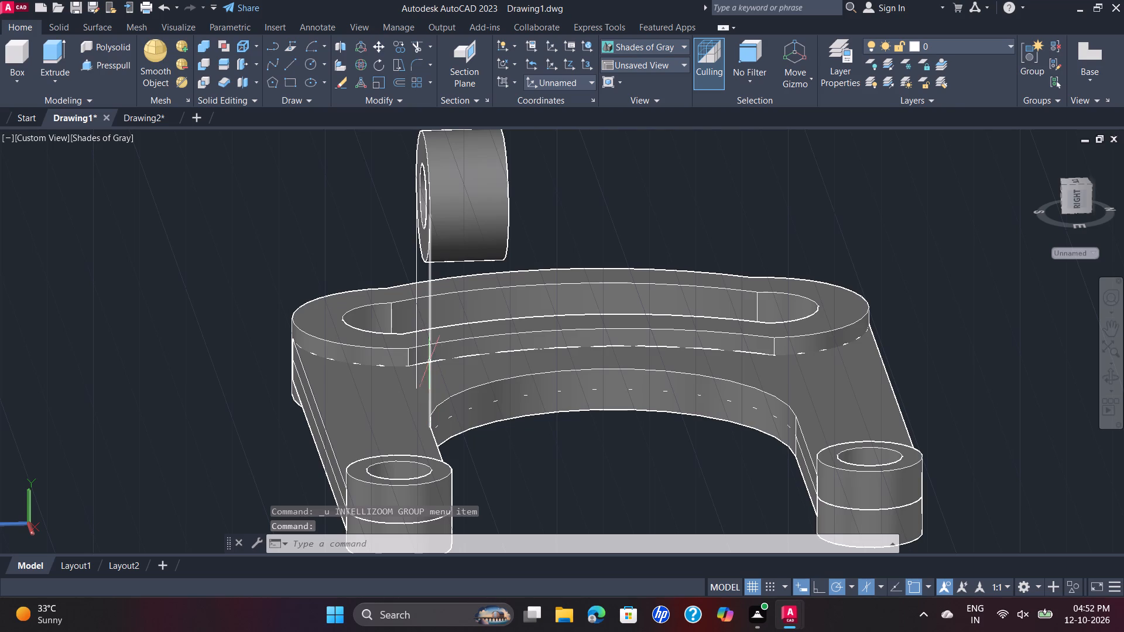
click(454, 218)
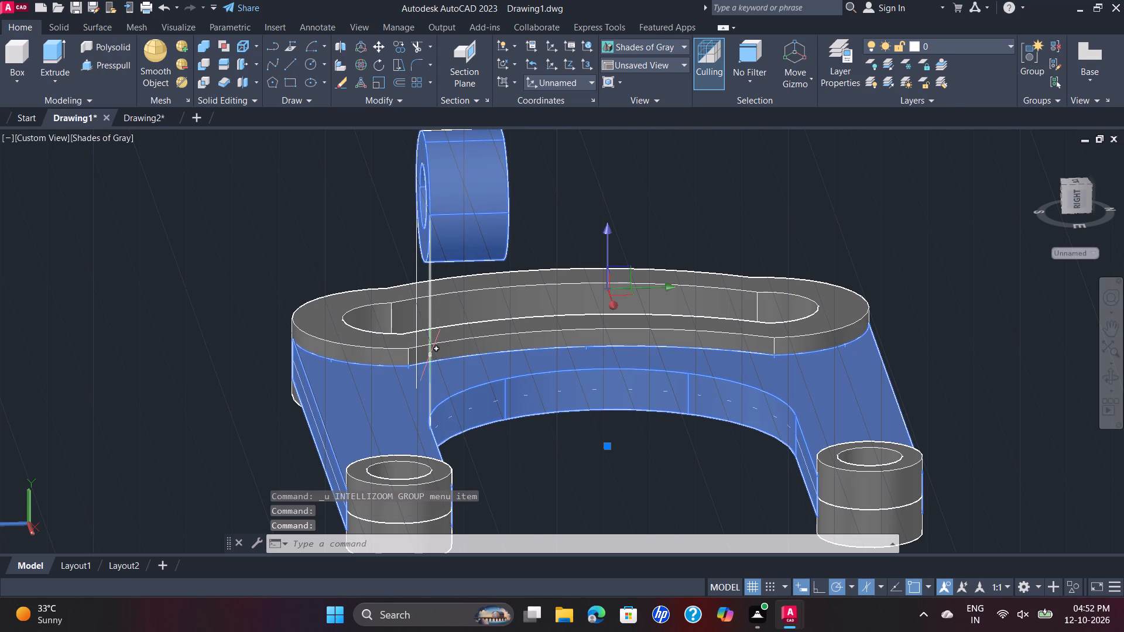
key(Escape)
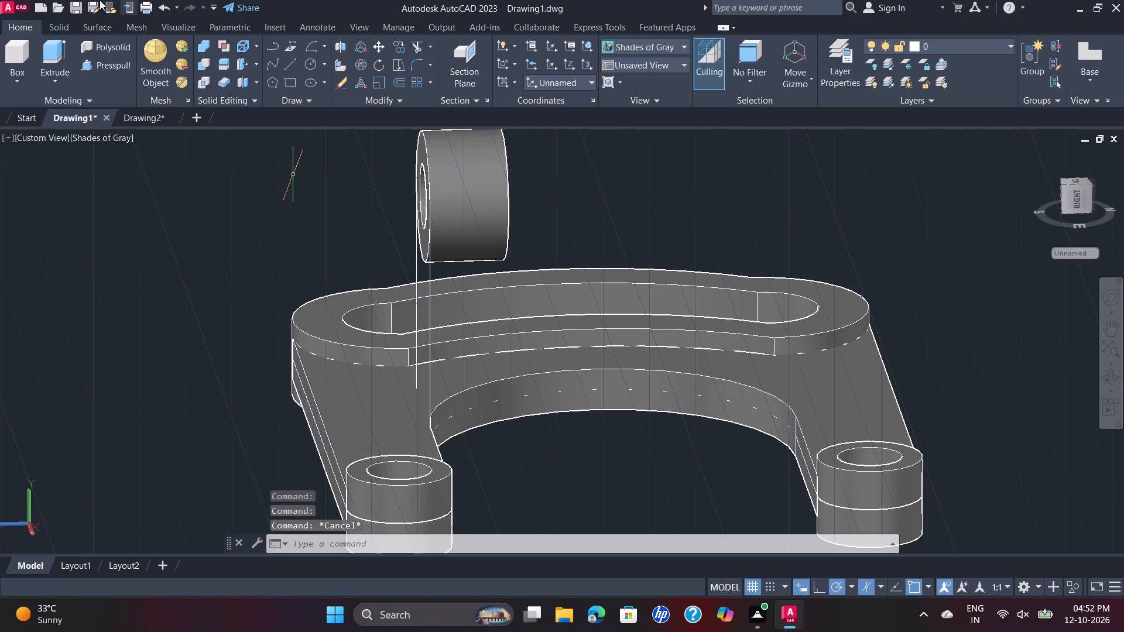
Set the model to the SE Isometric view.
click(39, 132)
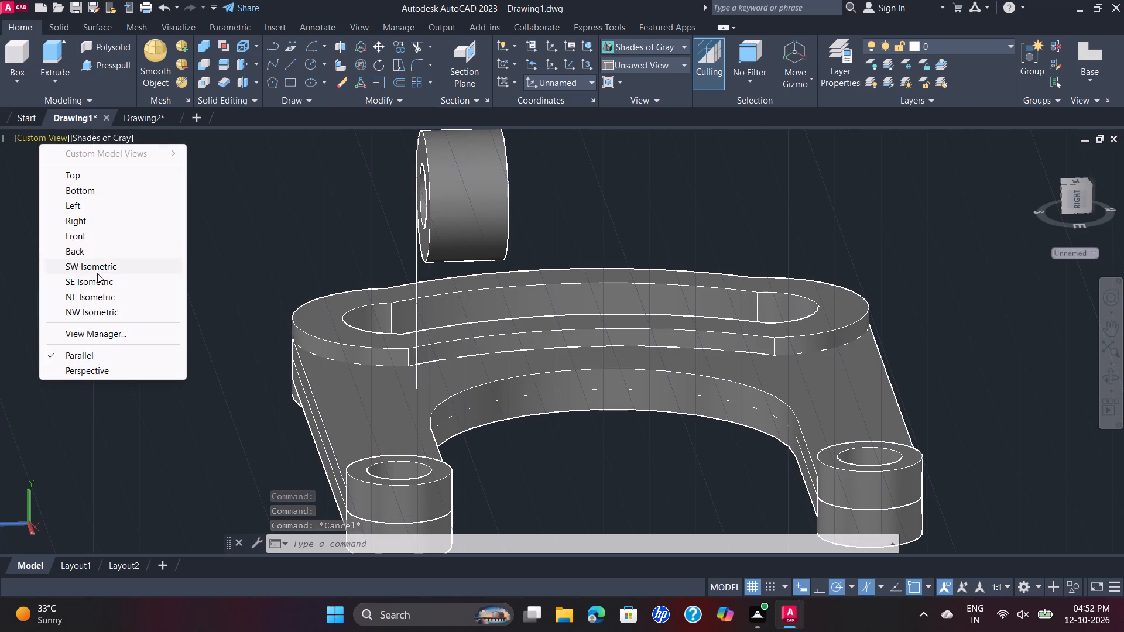
click(102, 281)
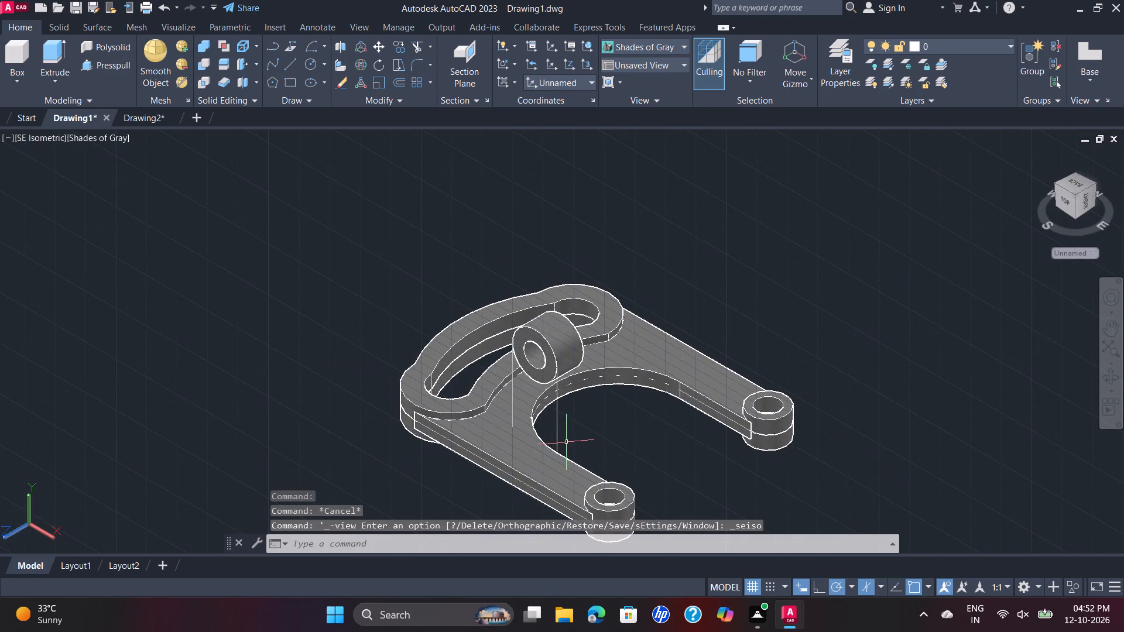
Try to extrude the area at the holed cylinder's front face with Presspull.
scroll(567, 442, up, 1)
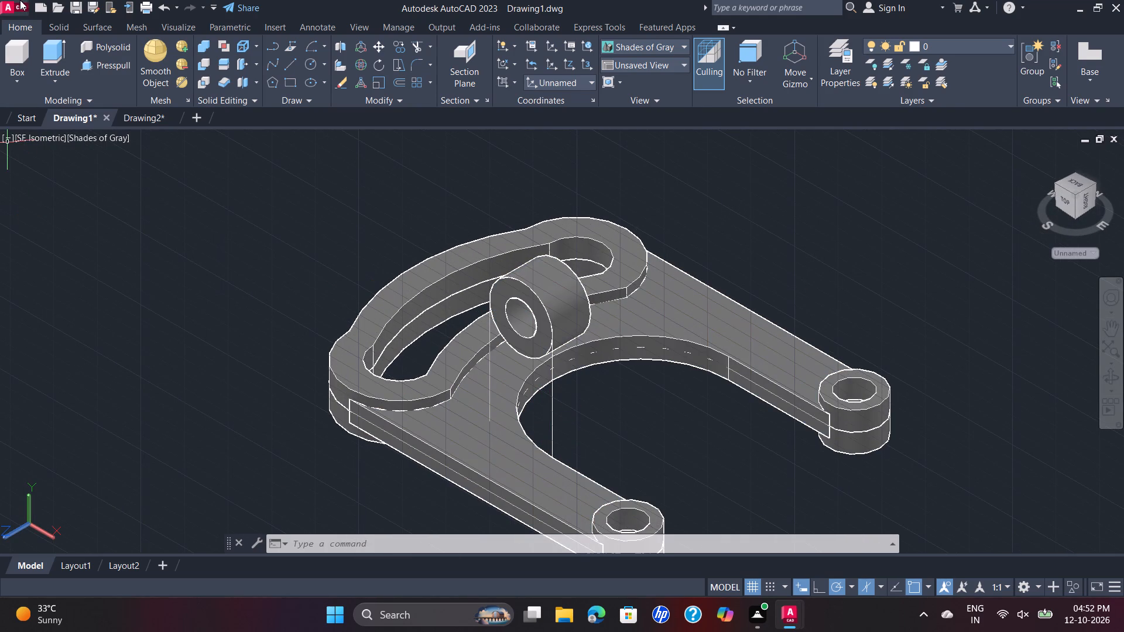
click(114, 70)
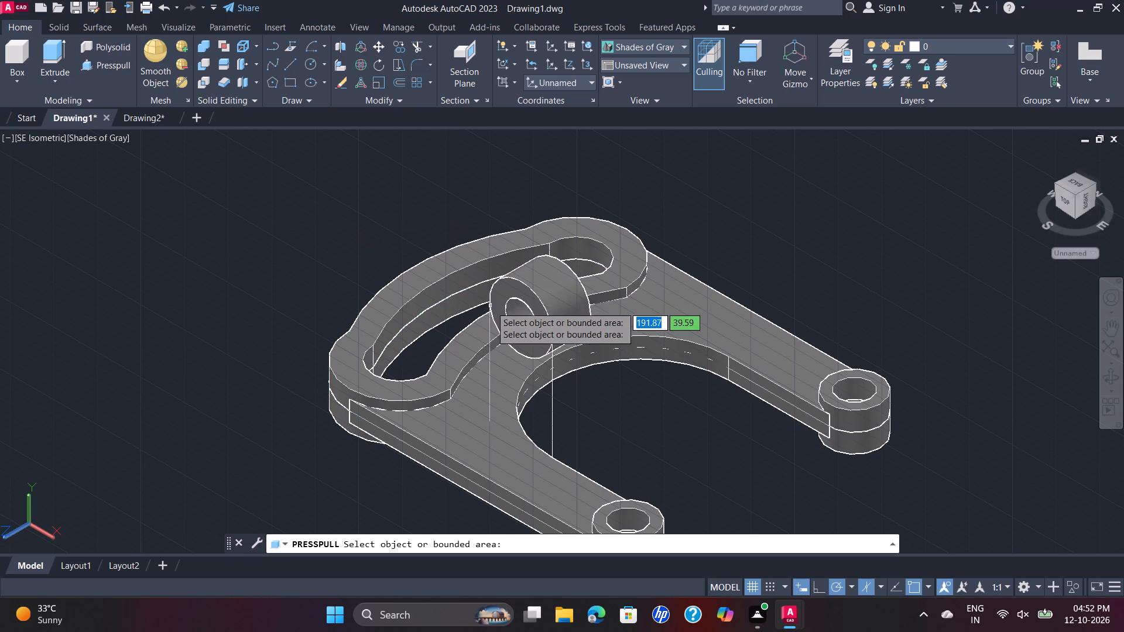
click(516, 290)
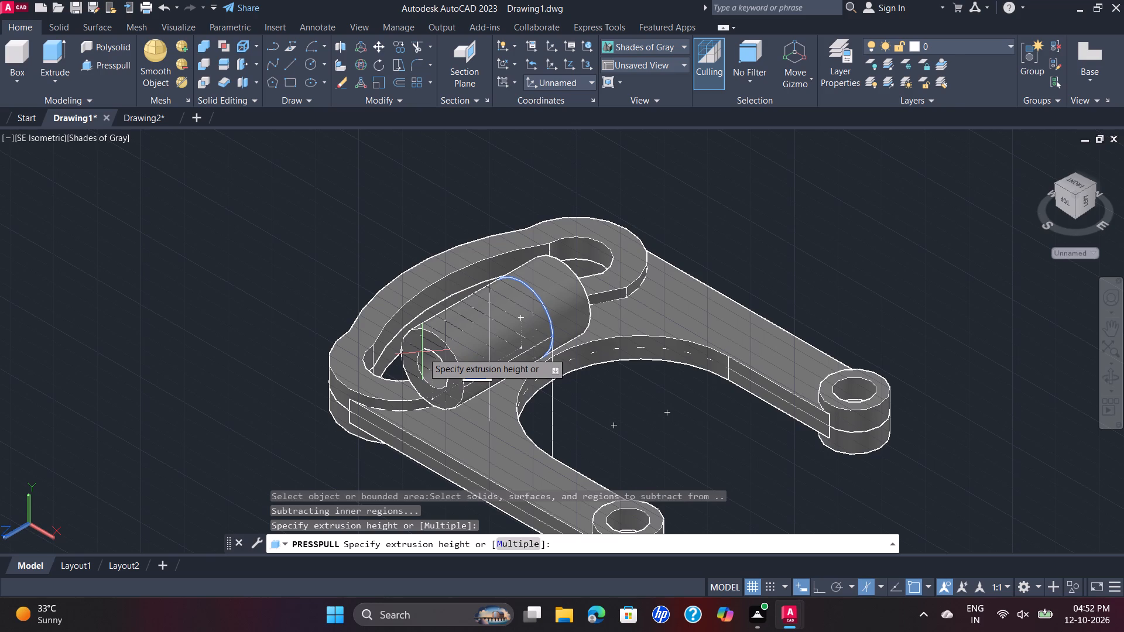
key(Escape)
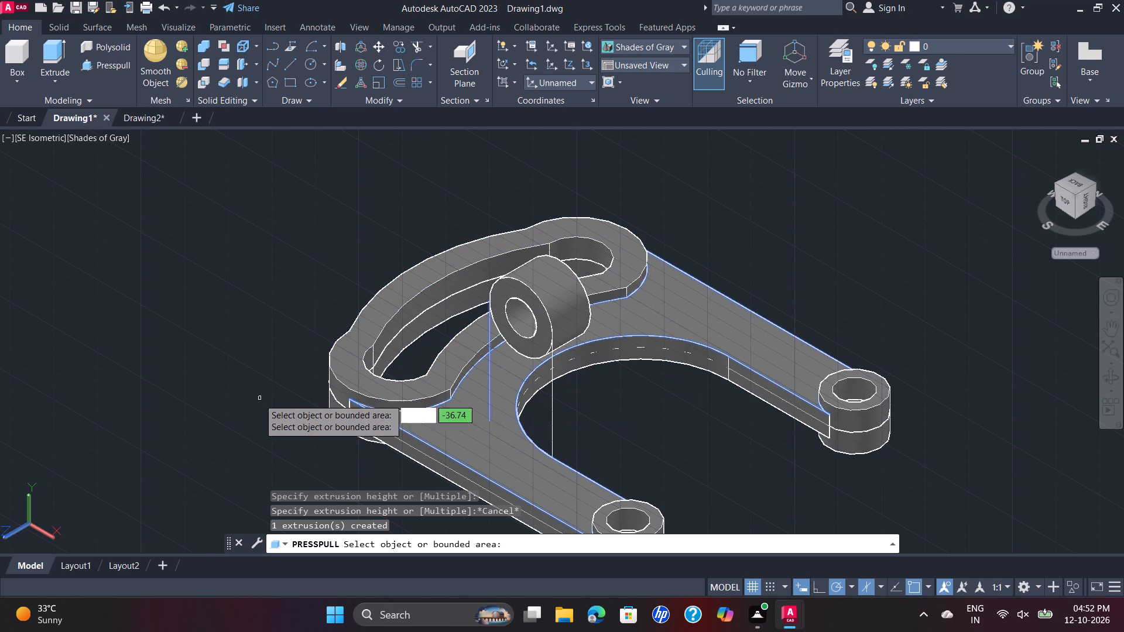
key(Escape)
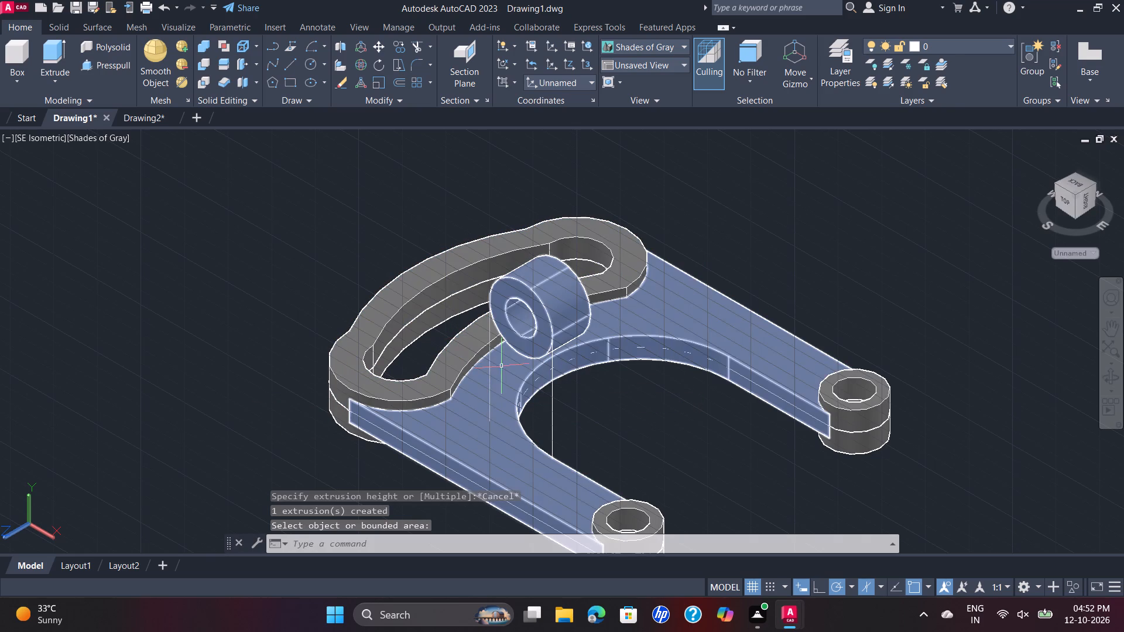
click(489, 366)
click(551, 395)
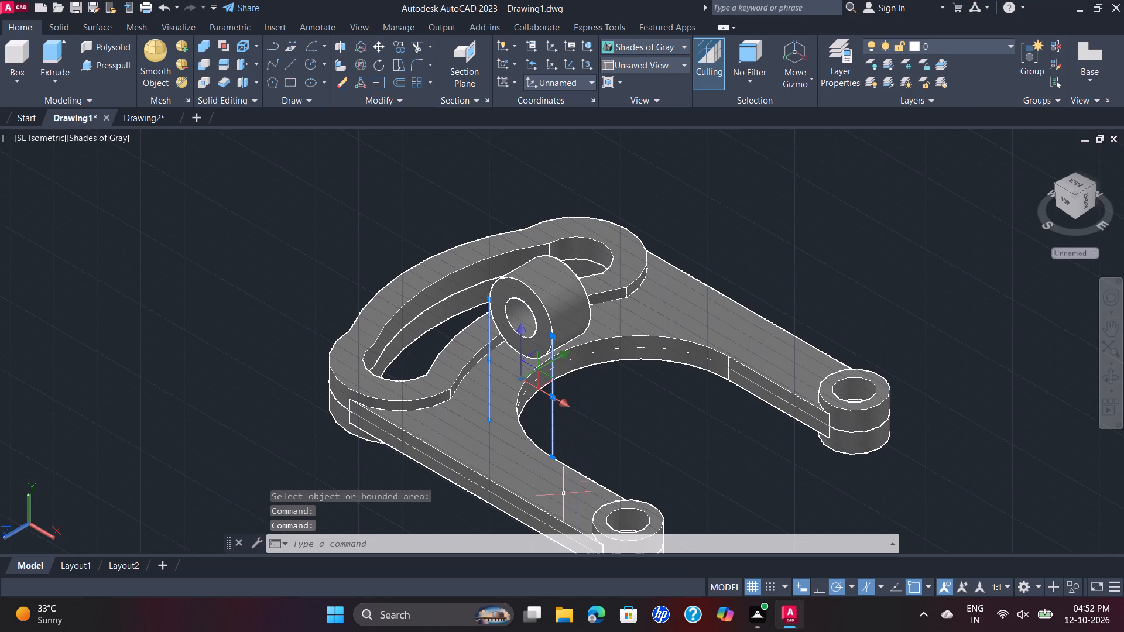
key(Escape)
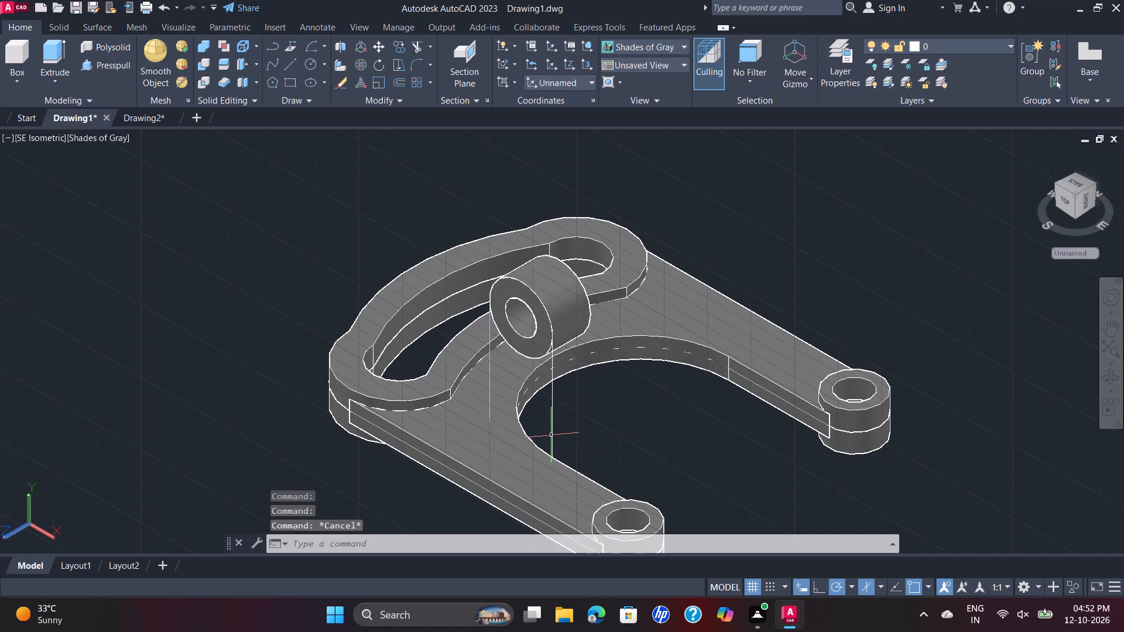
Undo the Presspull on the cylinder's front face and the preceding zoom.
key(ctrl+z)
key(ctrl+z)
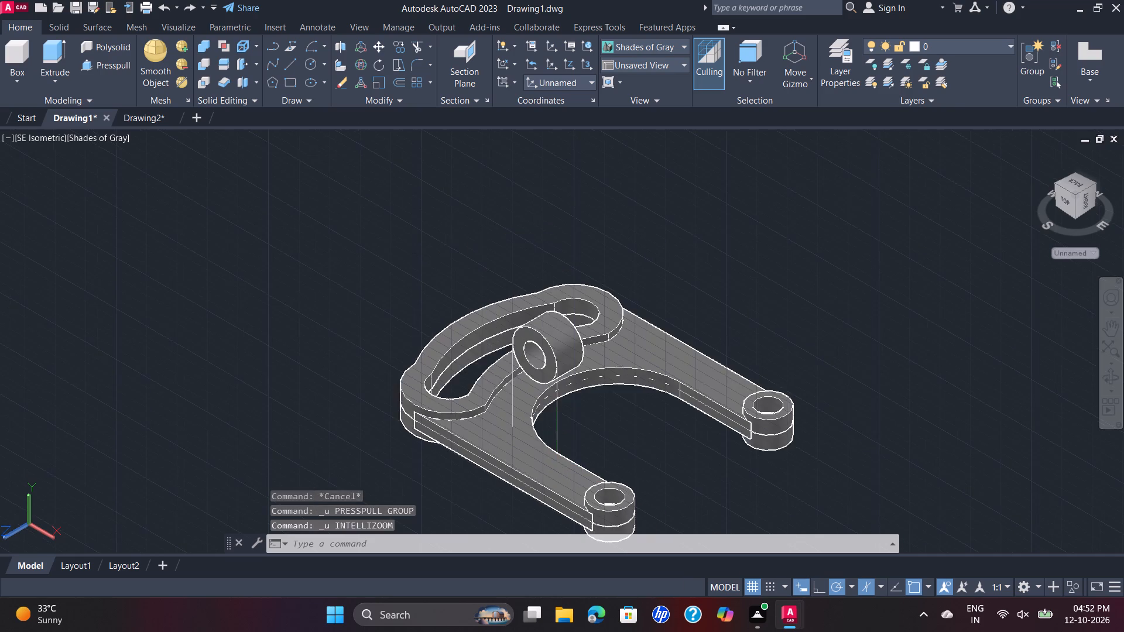
Undo the recent changes step by step, back past the grouping, Union, Move, visual style and Extrude operations on the holed cylinder.
key(ctrl+z)
key(ctrl+z)
key(ctrl+z)
key(ctrl+z)
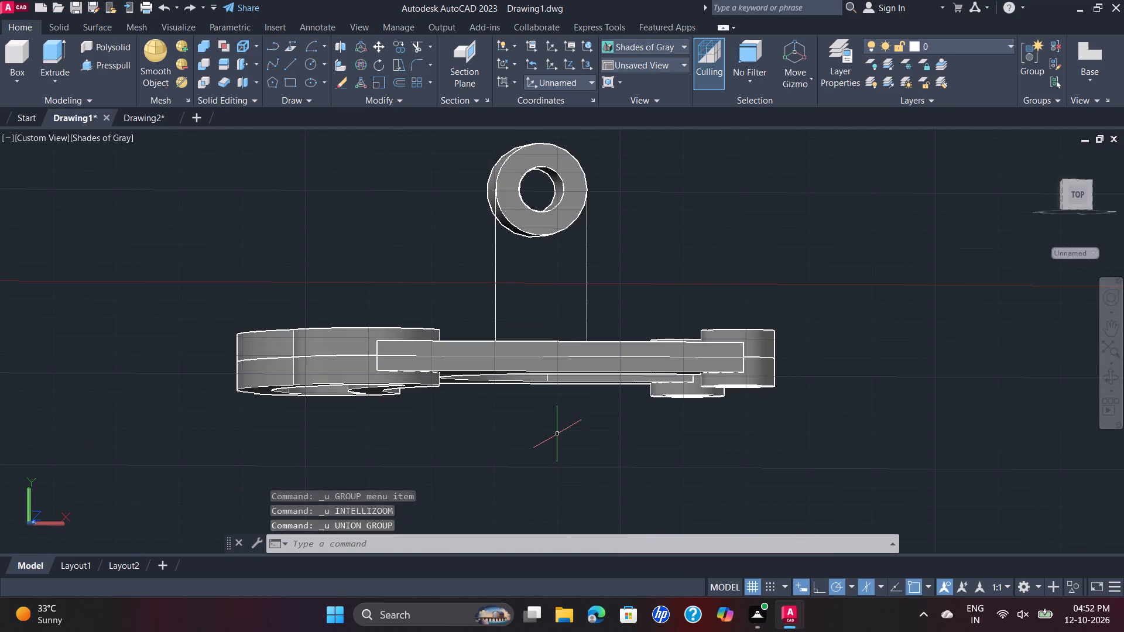
key(ctrl+z)
key(ctrl+z)
key(ctrl+z)
key(ctrl+z)
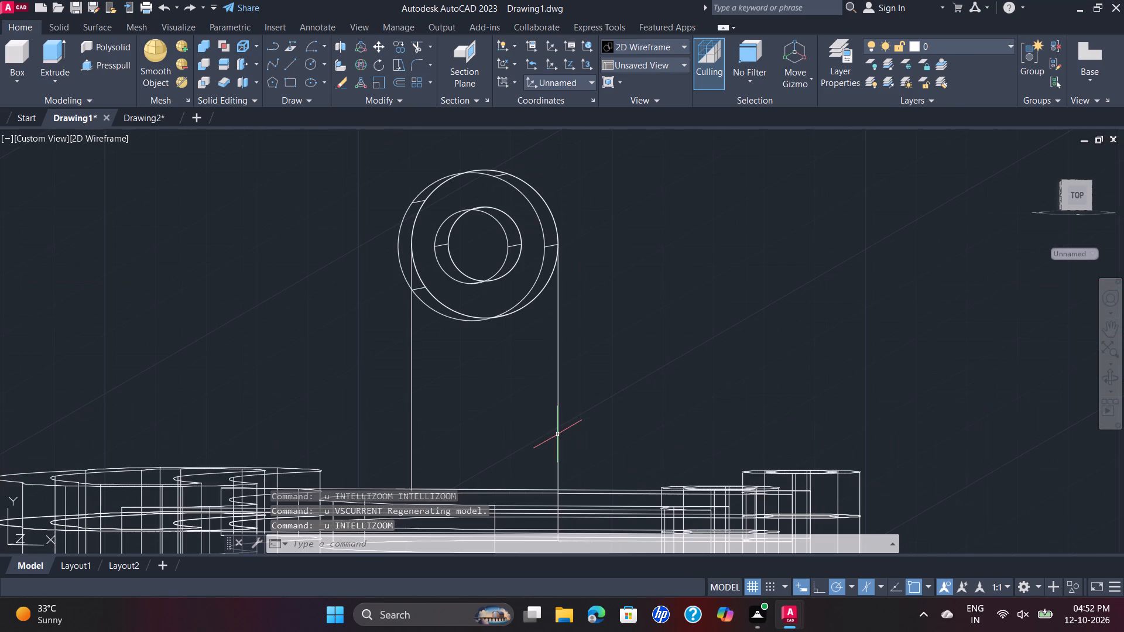
key(ctrl+z)
key(ctrl+z)
key(ctrl+z)
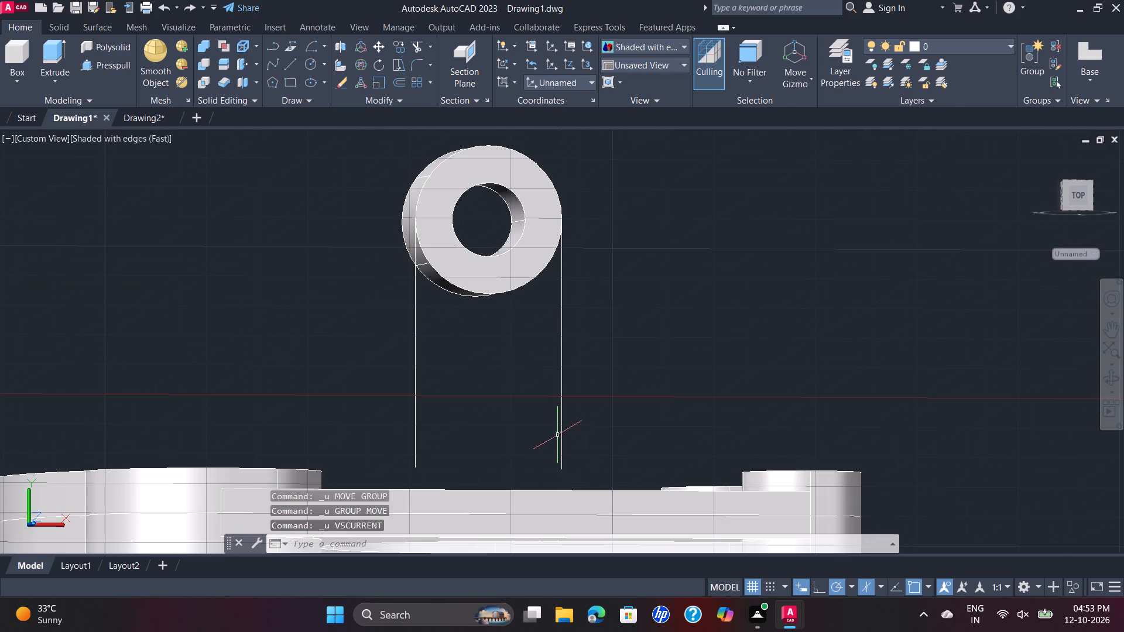
key(ctrl+z)
key(ctrl+z)
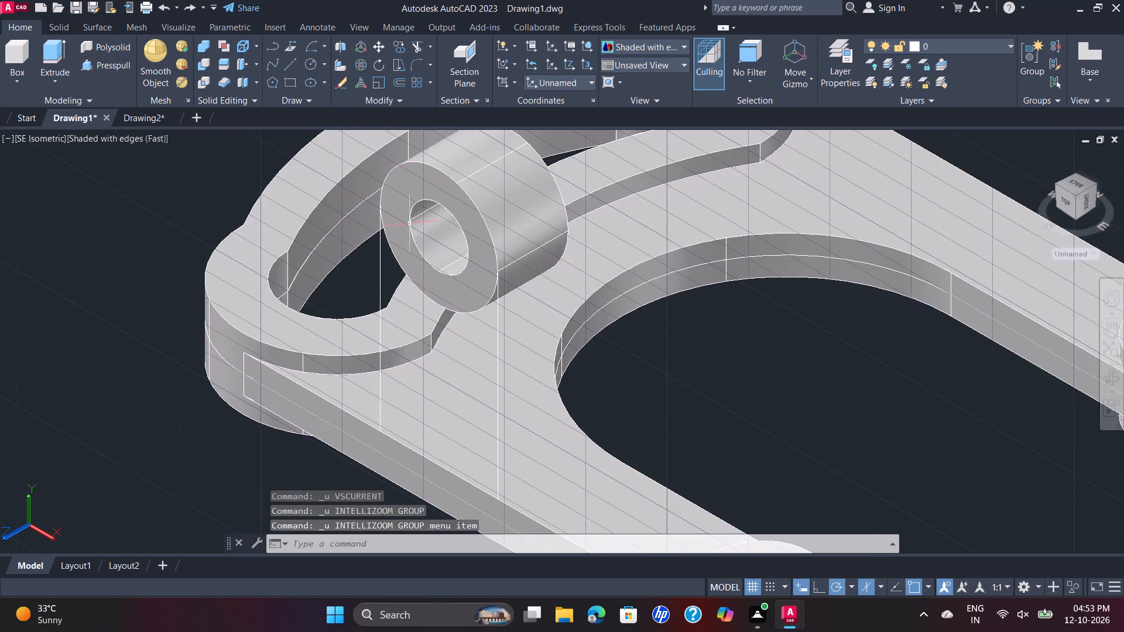
key(ctrl+z)
key(ctrl+z)
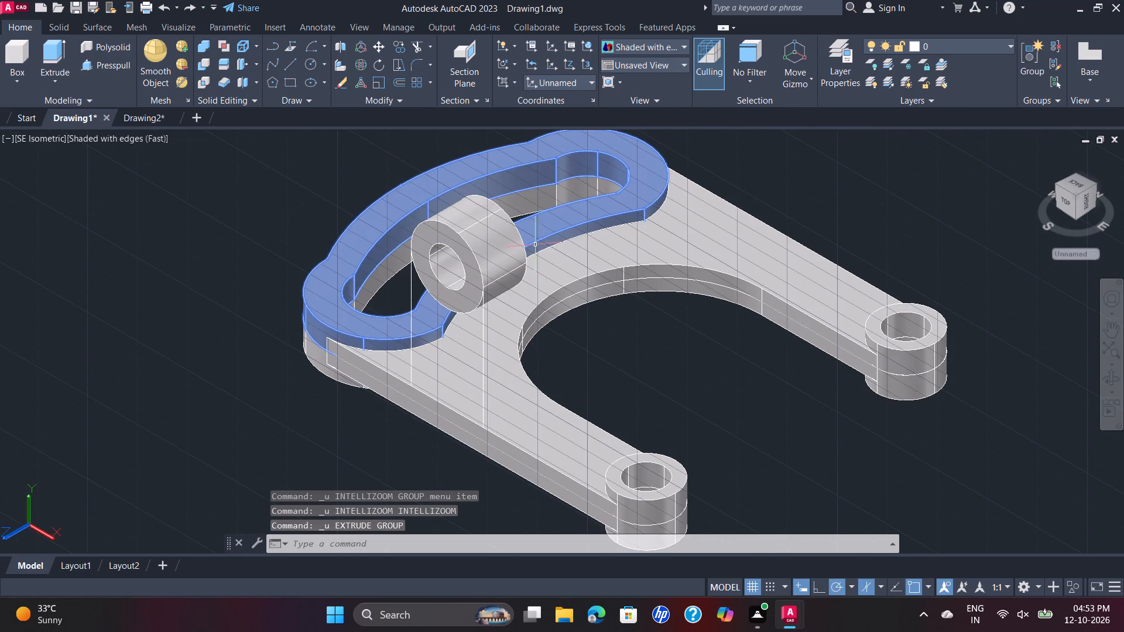
Set the model's visual style to Shades of Gray.
click(109, 140)
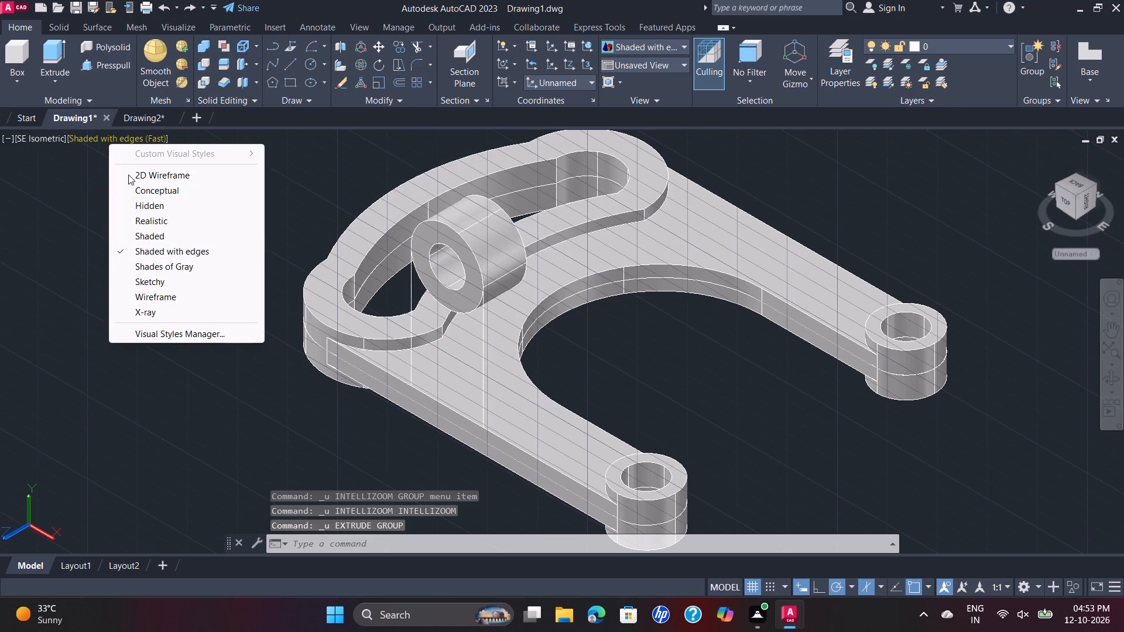
click(174, 262)
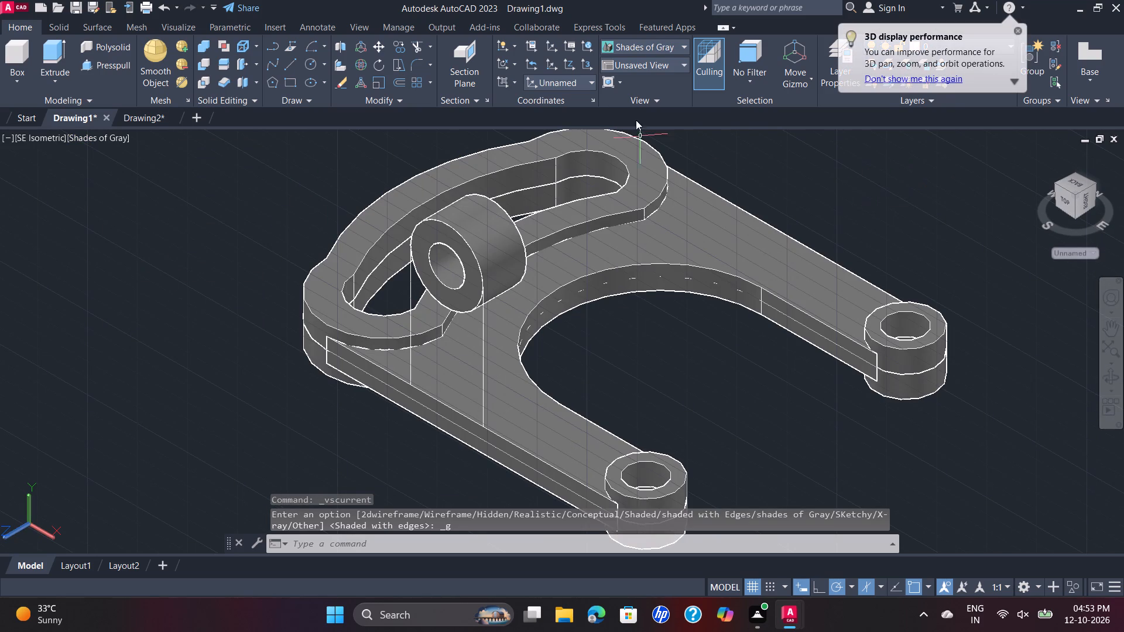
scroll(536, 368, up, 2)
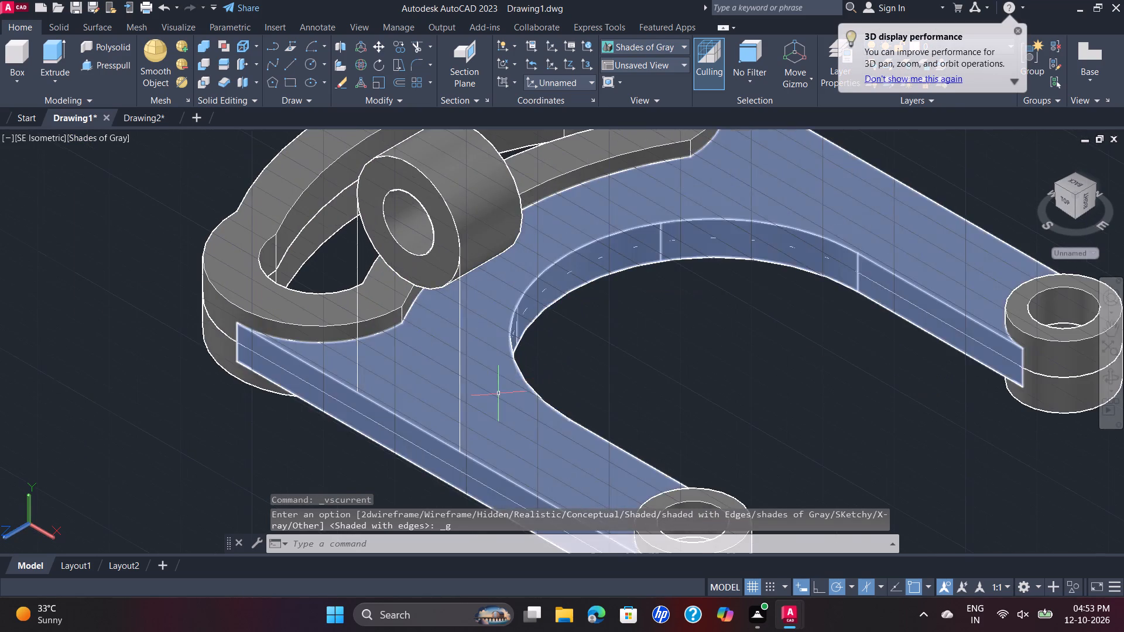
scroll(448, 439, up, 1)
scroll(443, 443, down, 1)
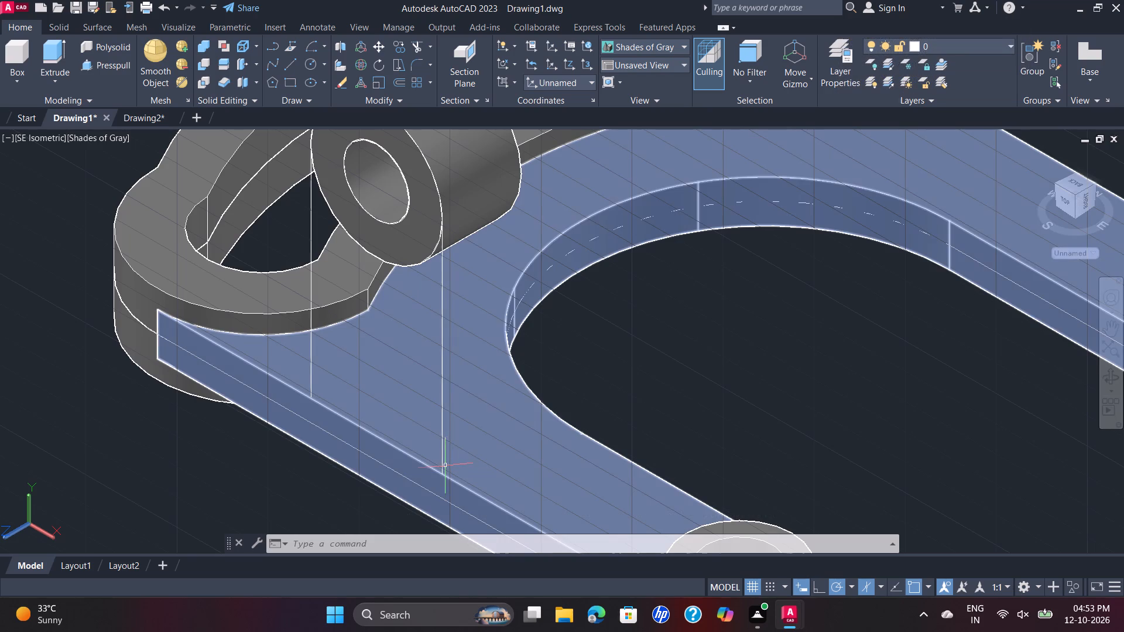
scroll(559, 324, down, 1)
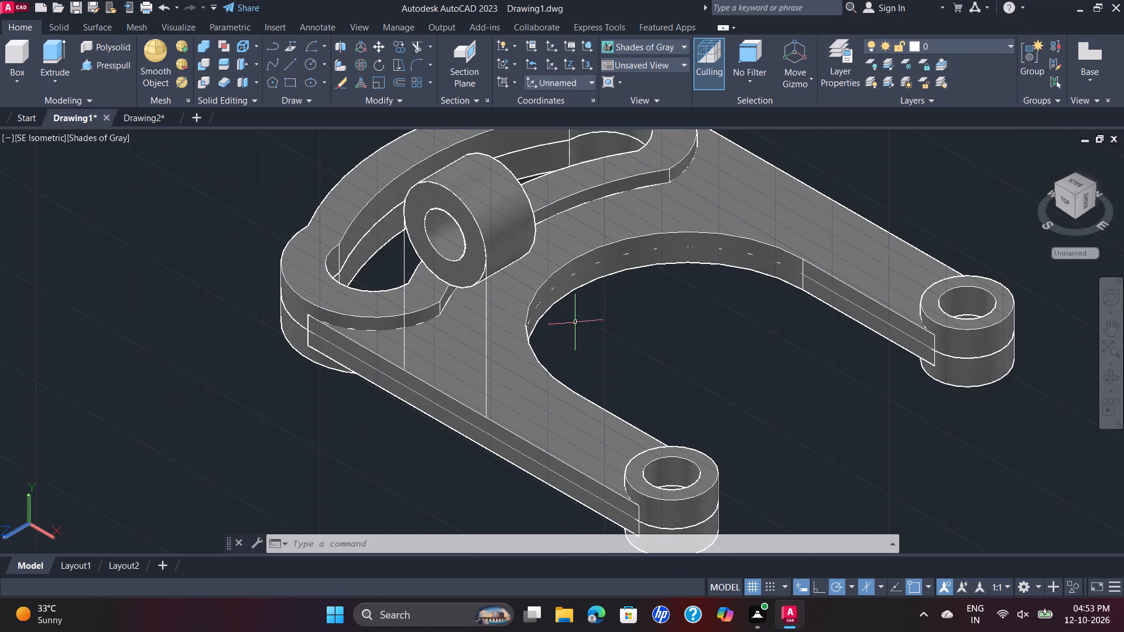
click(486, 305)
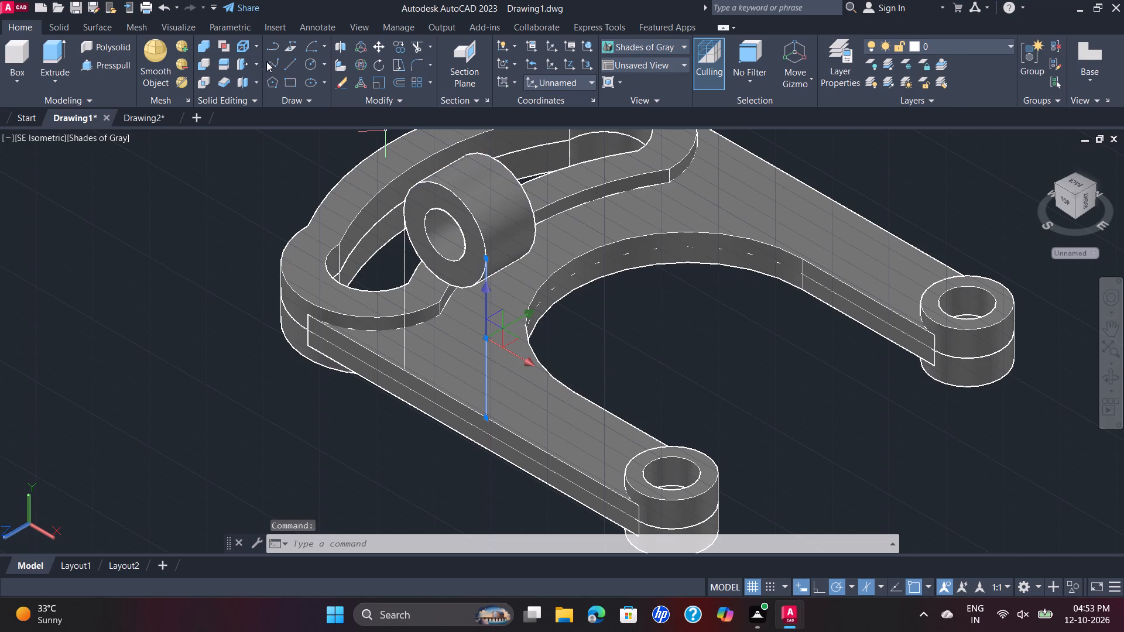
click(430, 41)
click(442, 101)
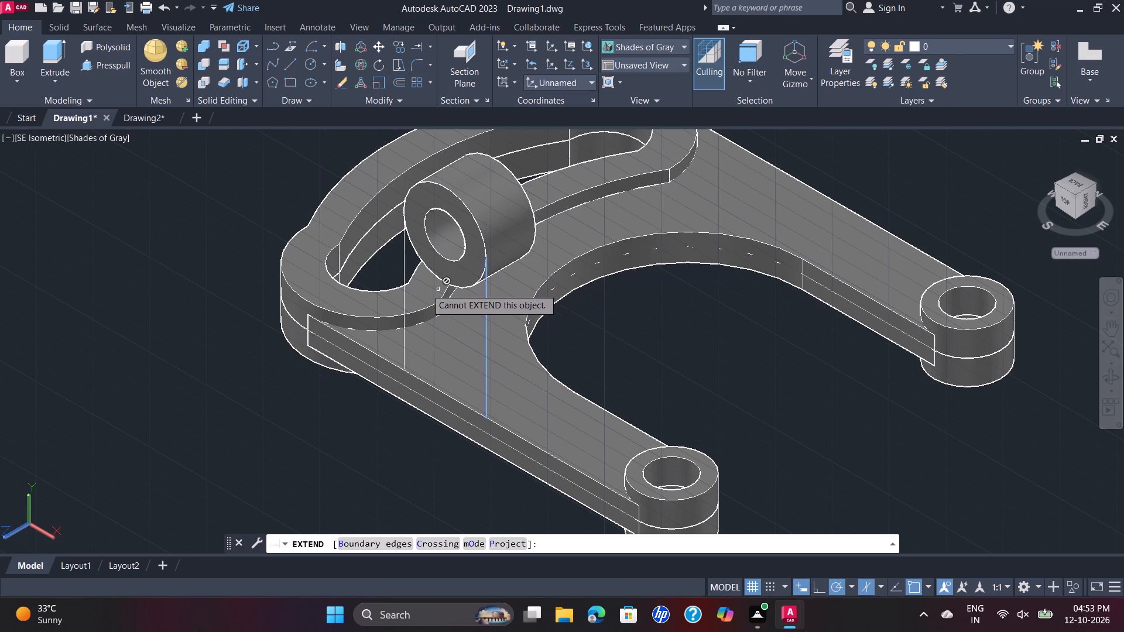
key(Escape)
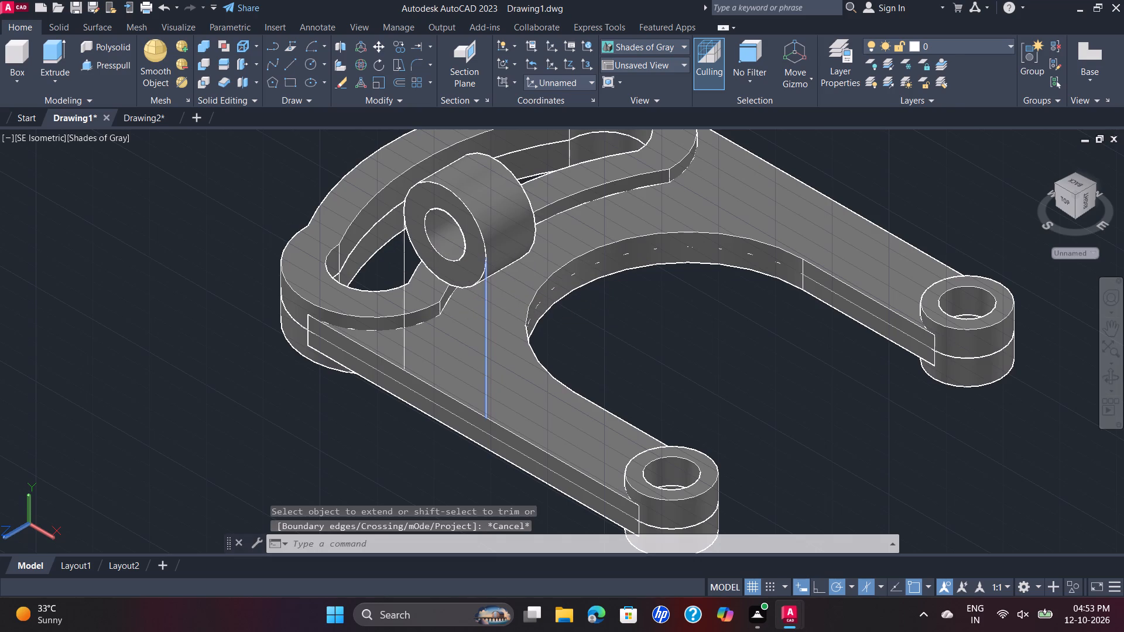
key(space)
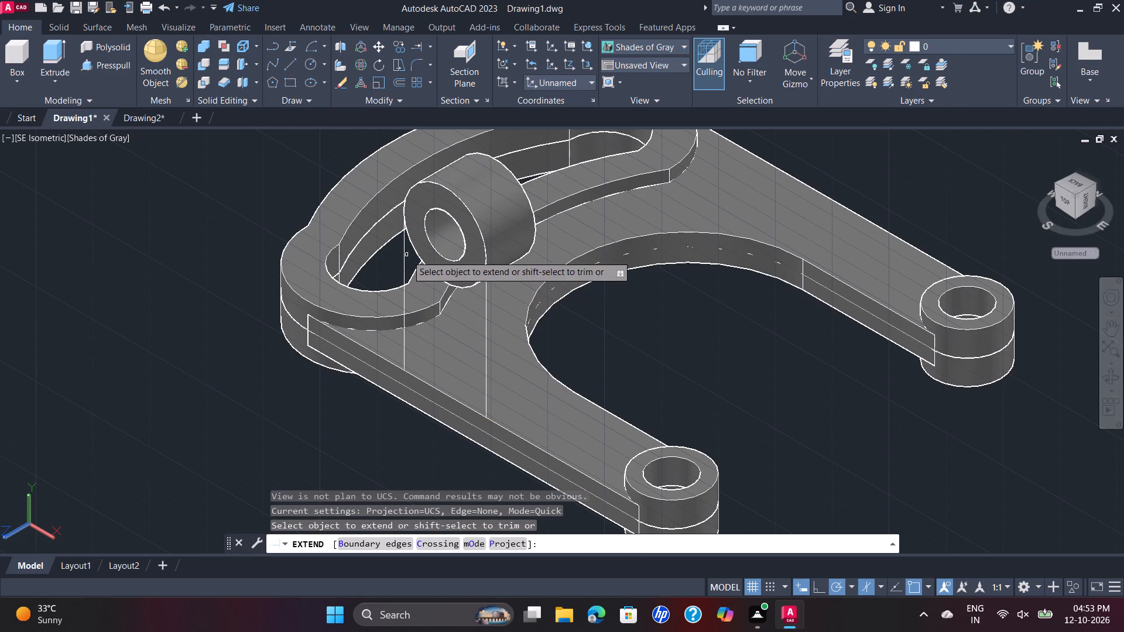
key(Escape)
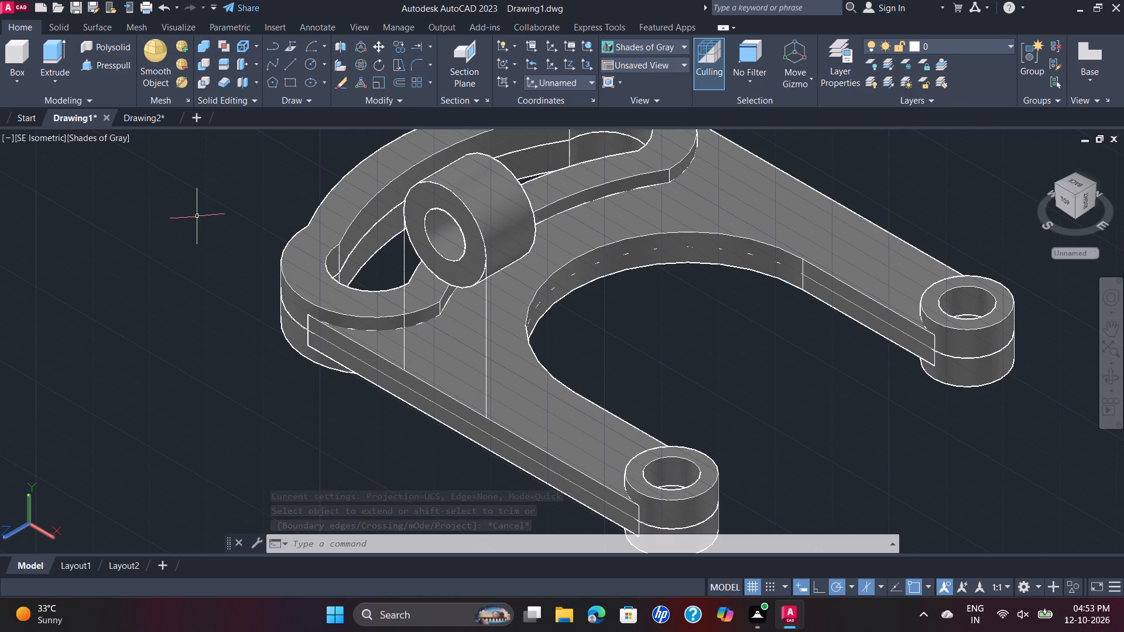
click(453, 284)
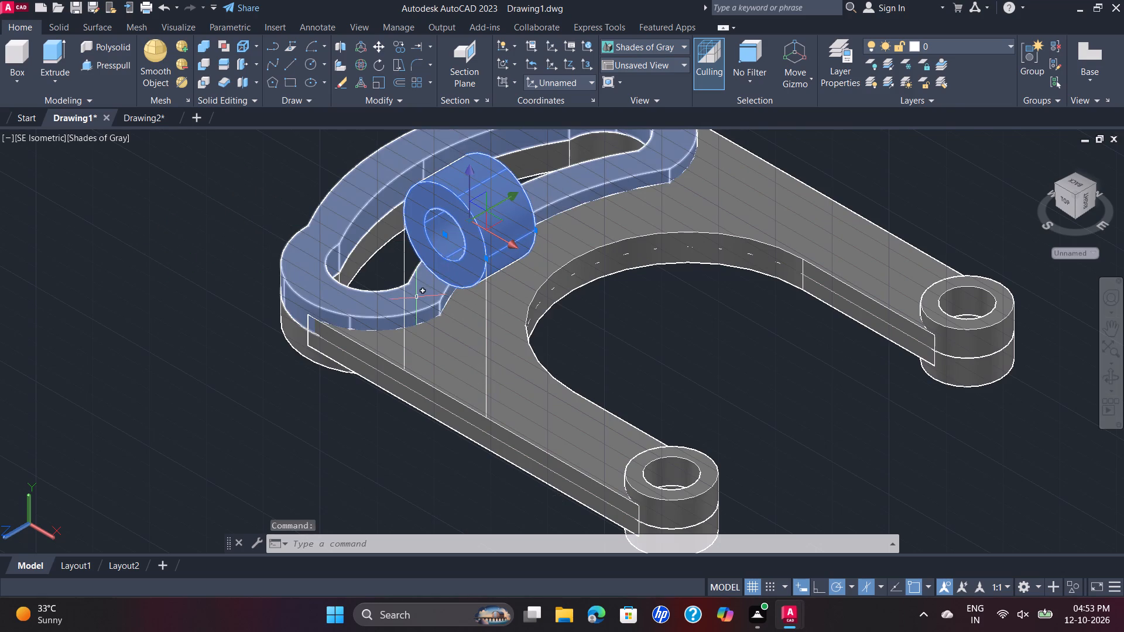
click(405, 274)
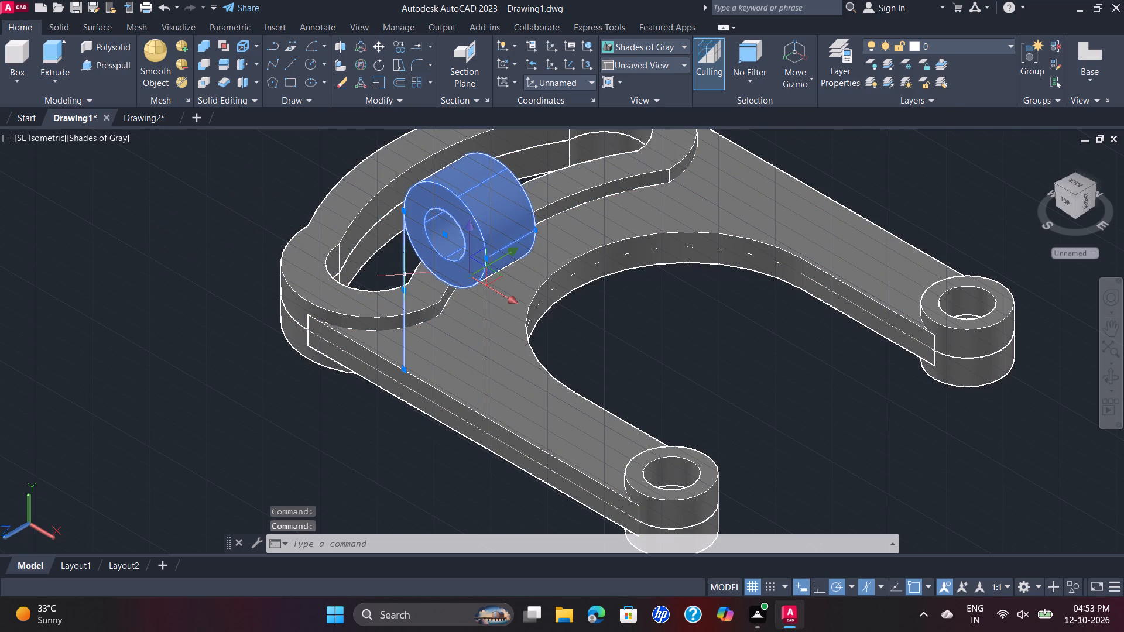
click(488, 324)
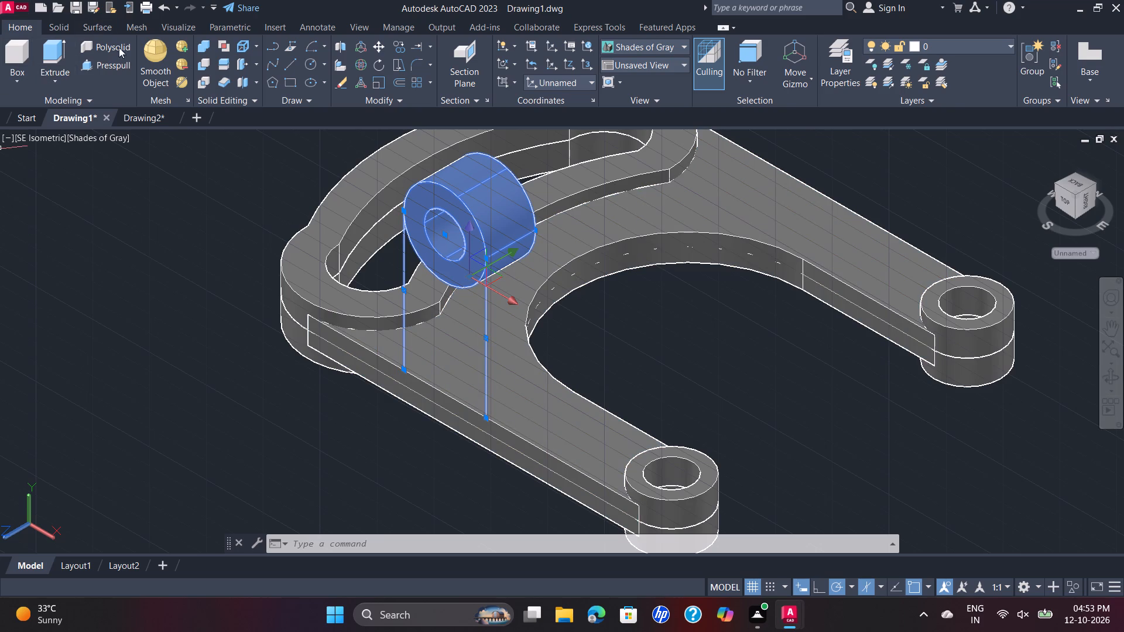
Draw a line along the plate's upper edge connecting the lower ends of the two vertical lines beneath the holed cylinder.
click(290, 67)
click(402, 372)
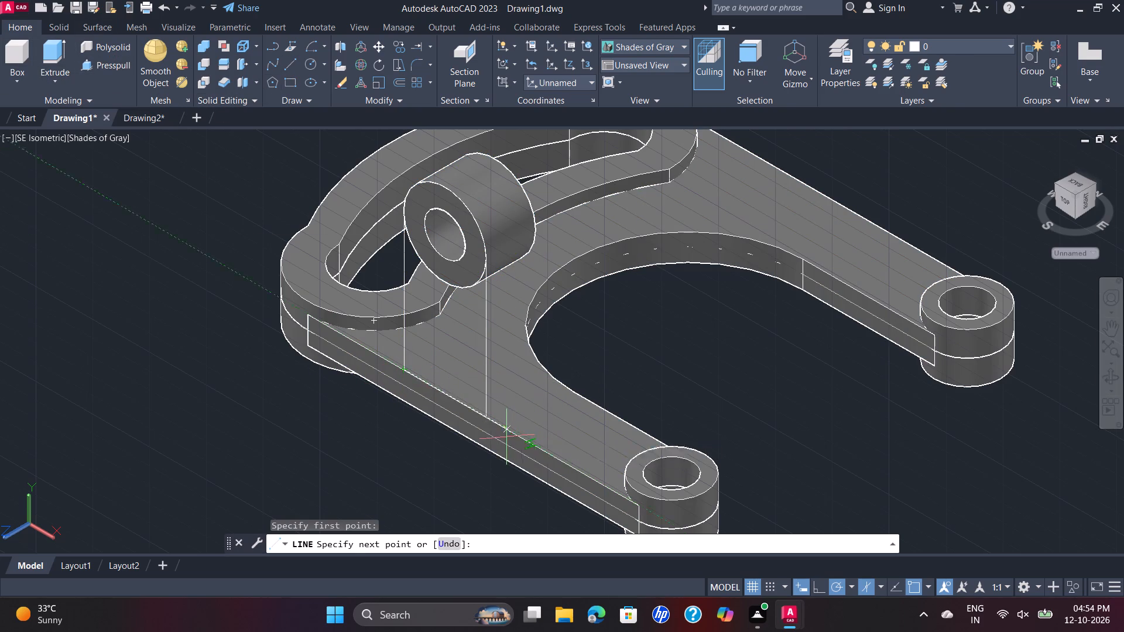
click(484, 421)
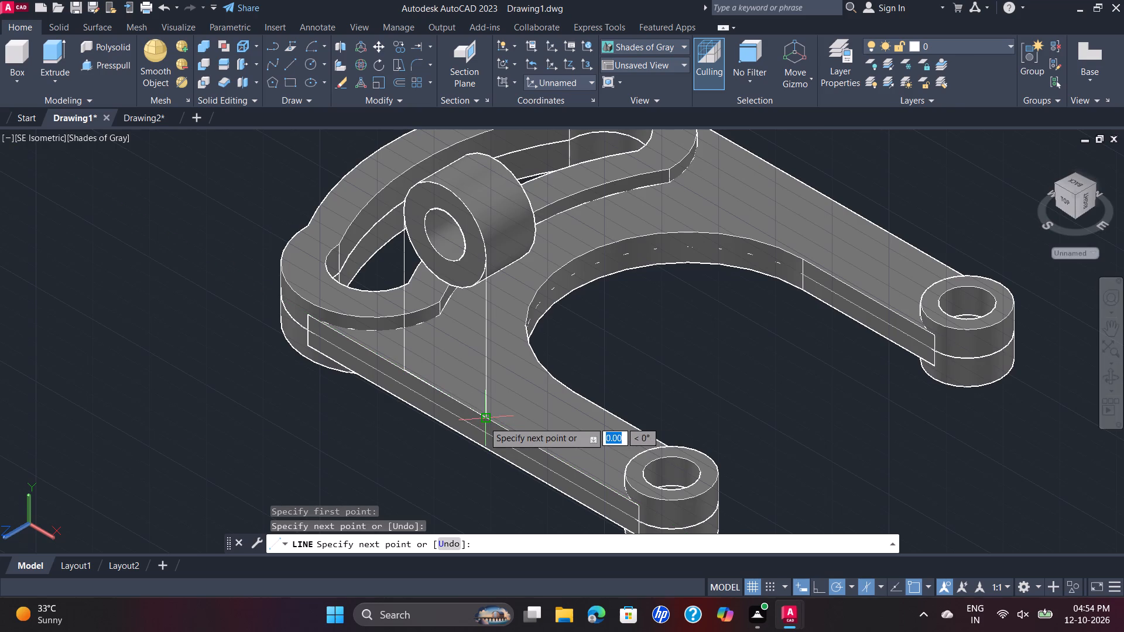
key(Escape)
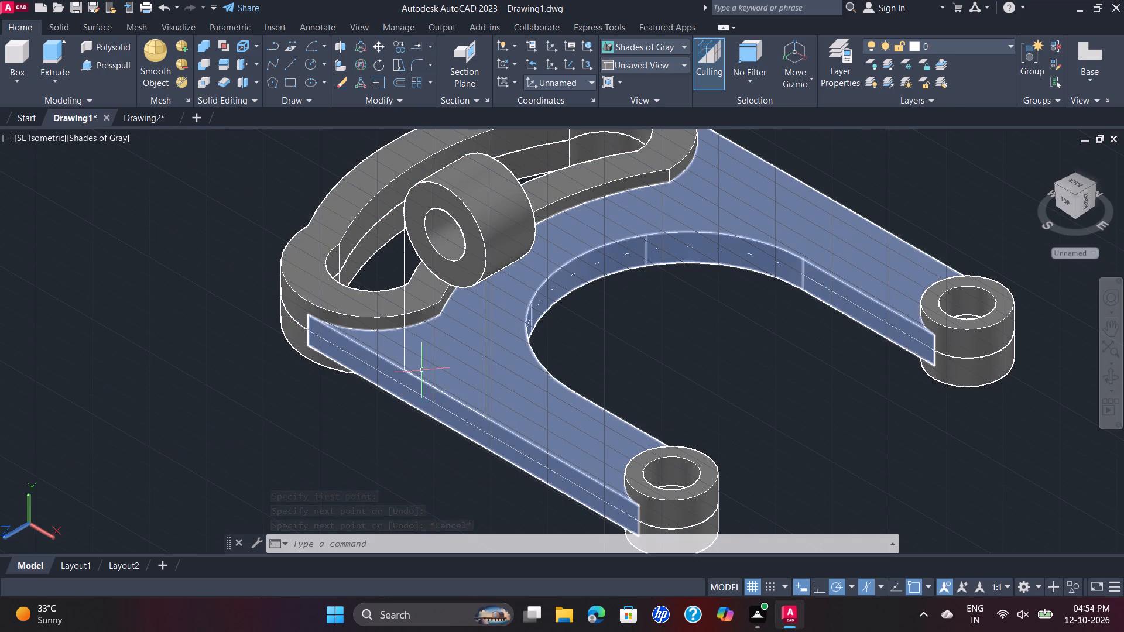
Join the new base line, both vertical side lines and the circle around the cylinder's front face.
click(418, 379)
click(404, 356)
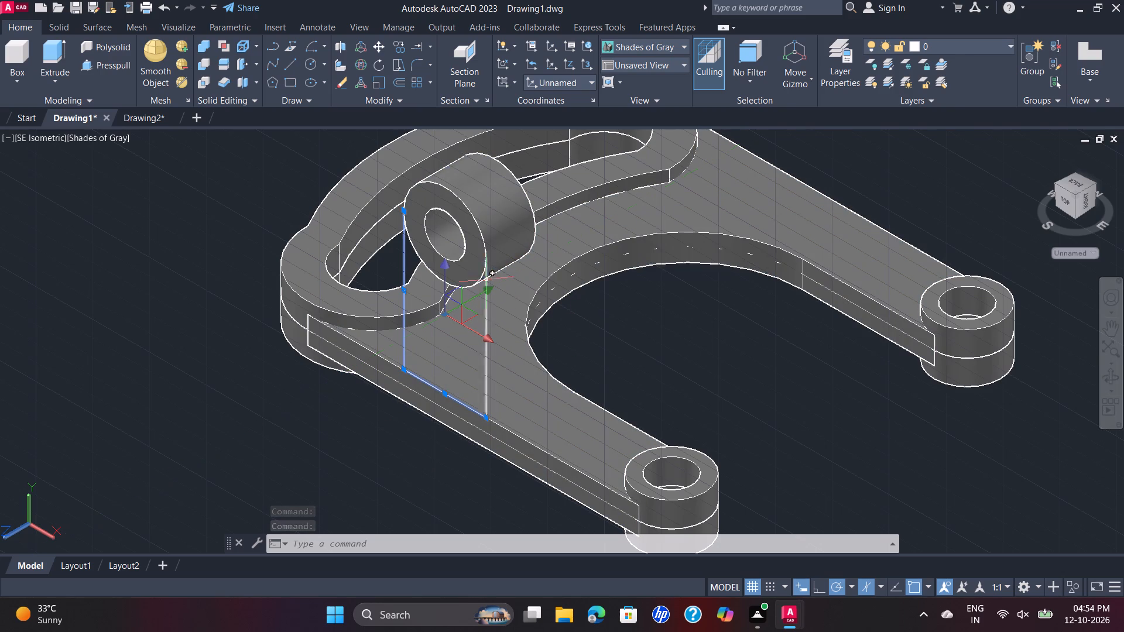
click(486, 305)
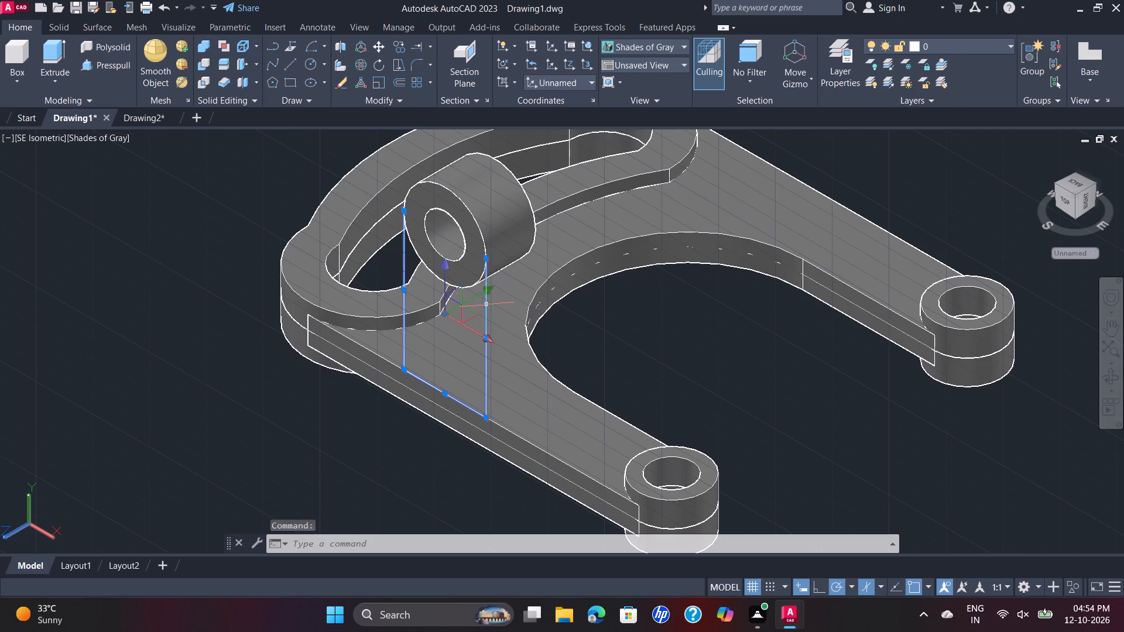
click(482, 241)
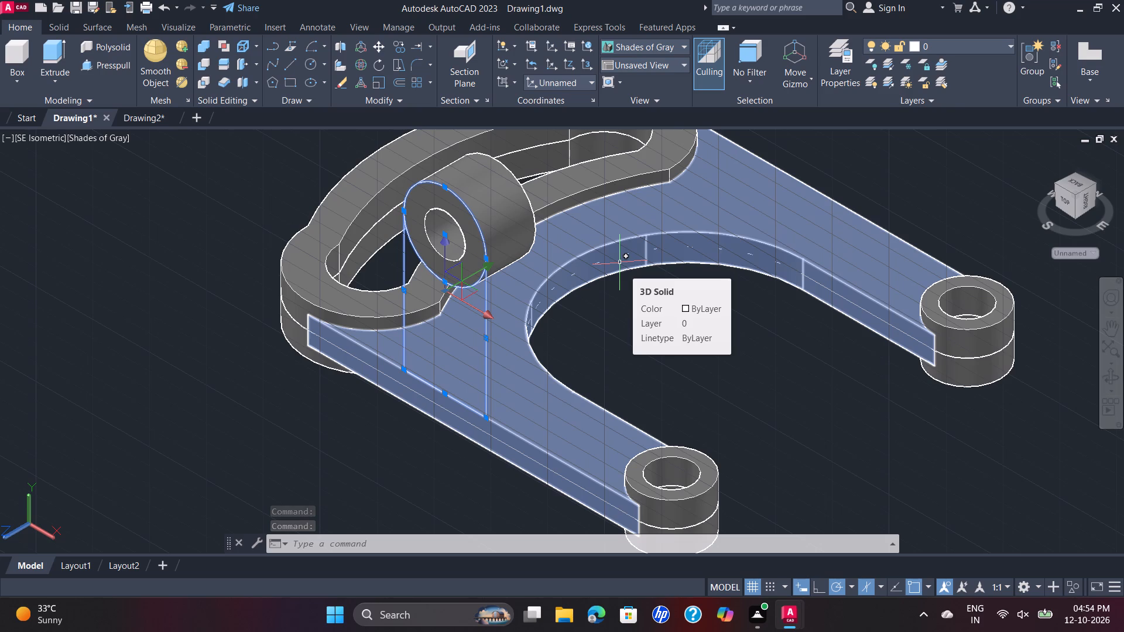
key(j)
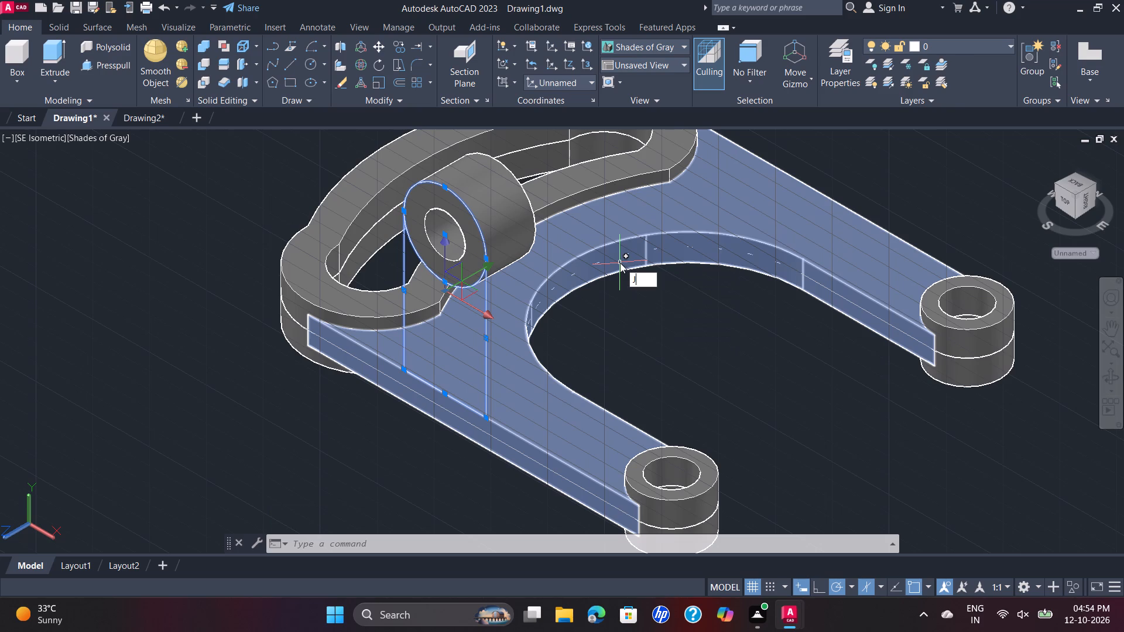
key(Return)
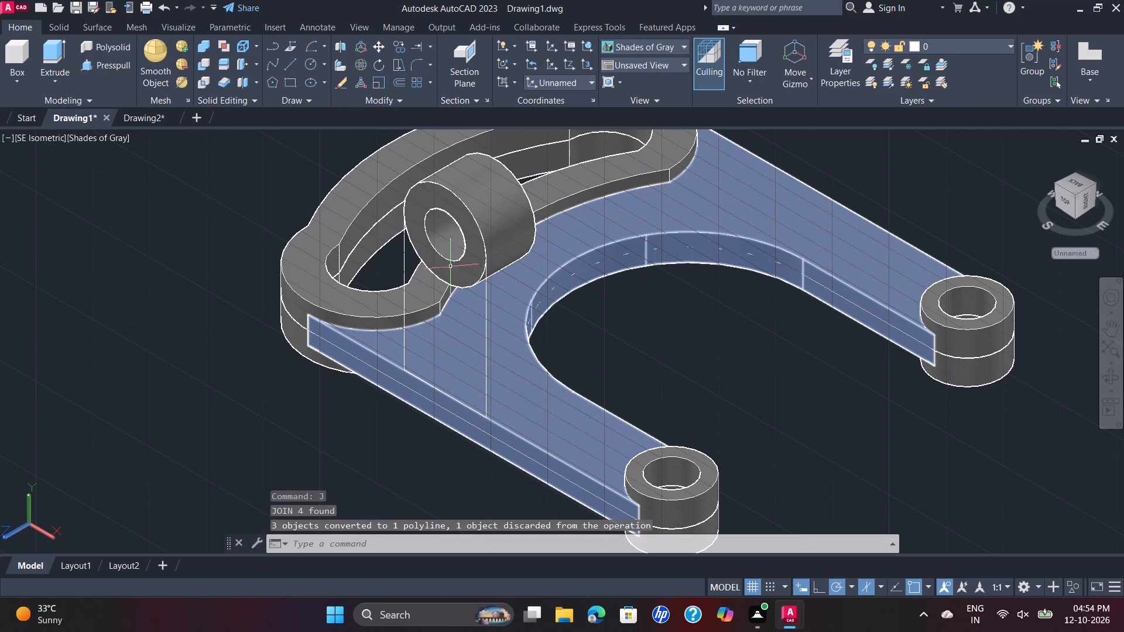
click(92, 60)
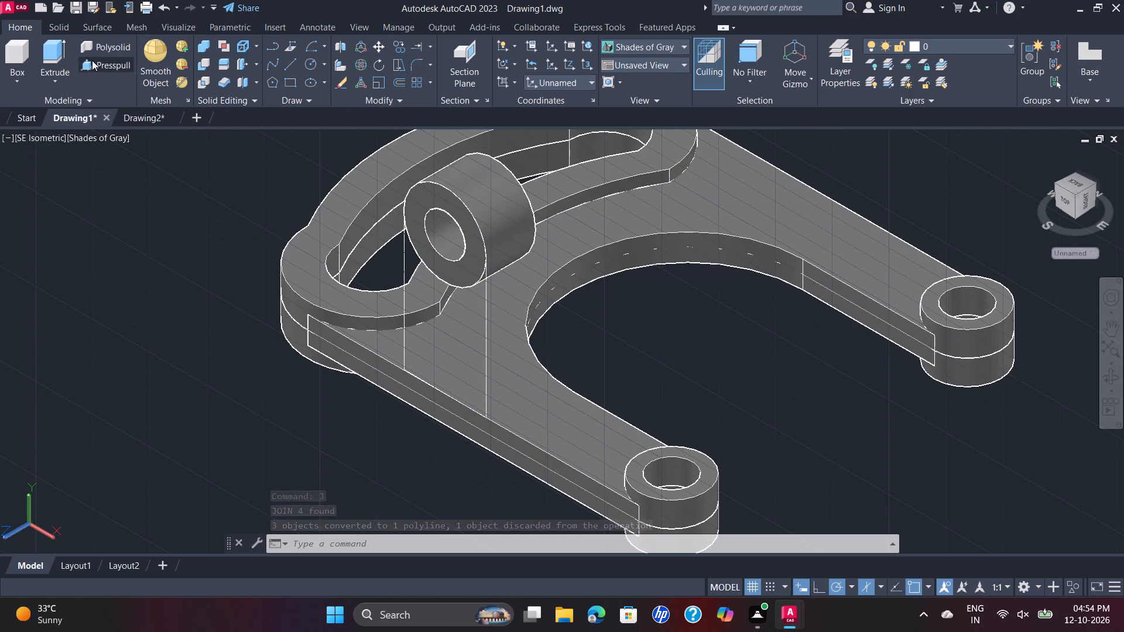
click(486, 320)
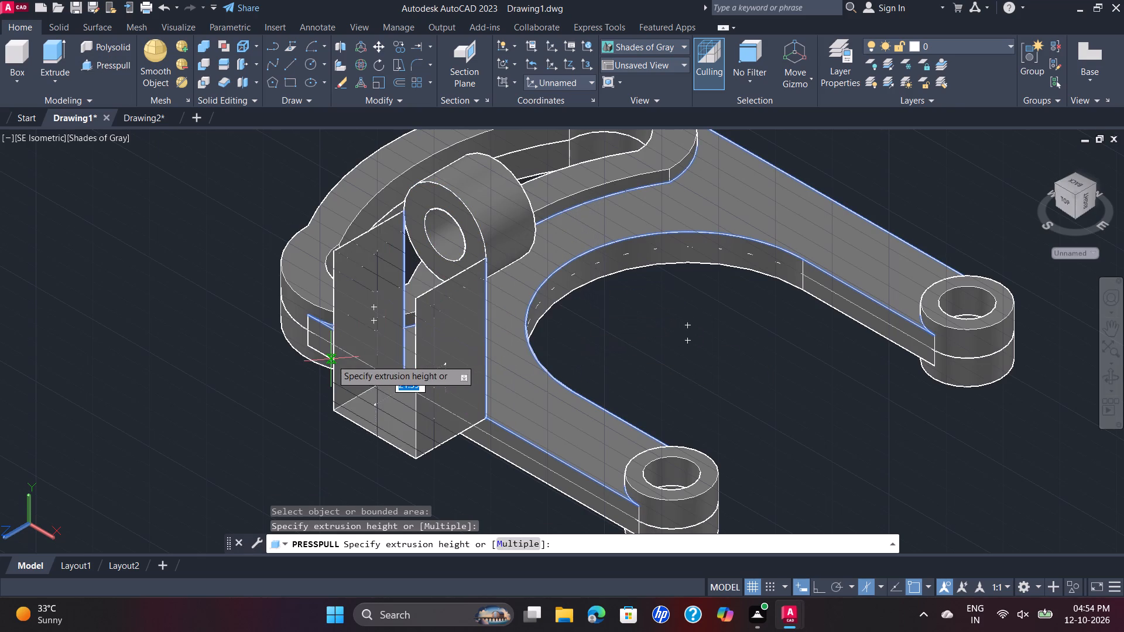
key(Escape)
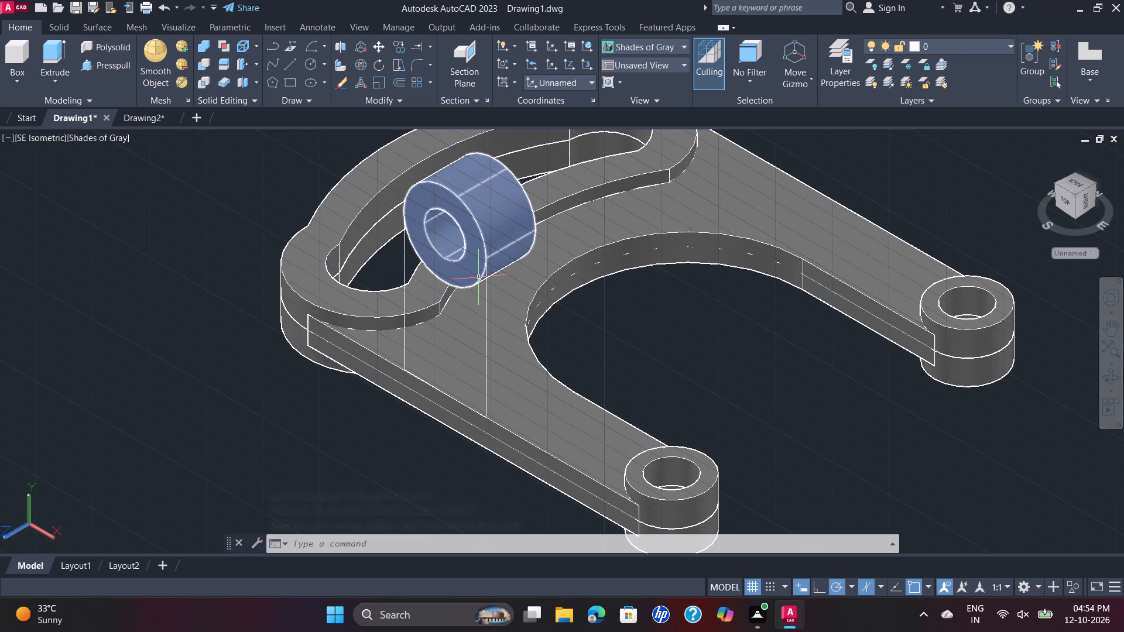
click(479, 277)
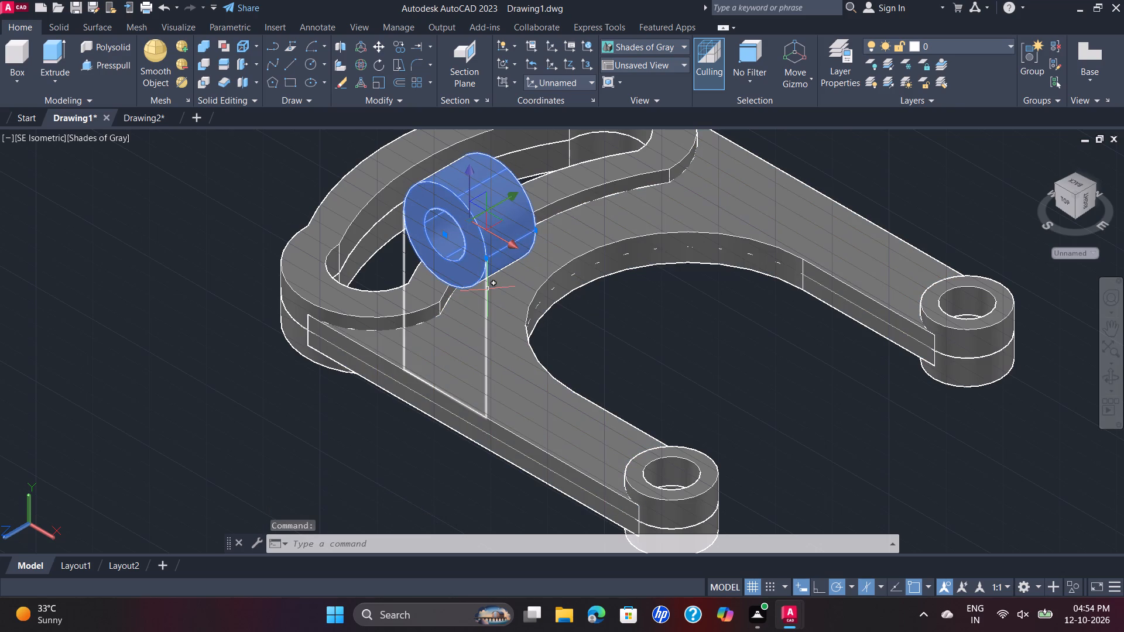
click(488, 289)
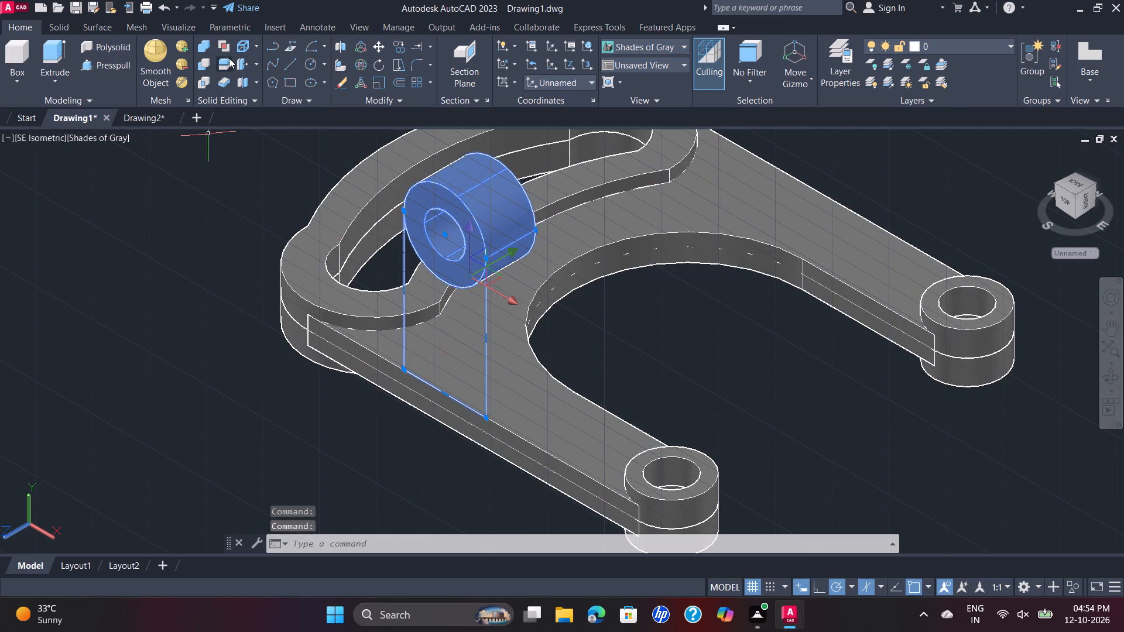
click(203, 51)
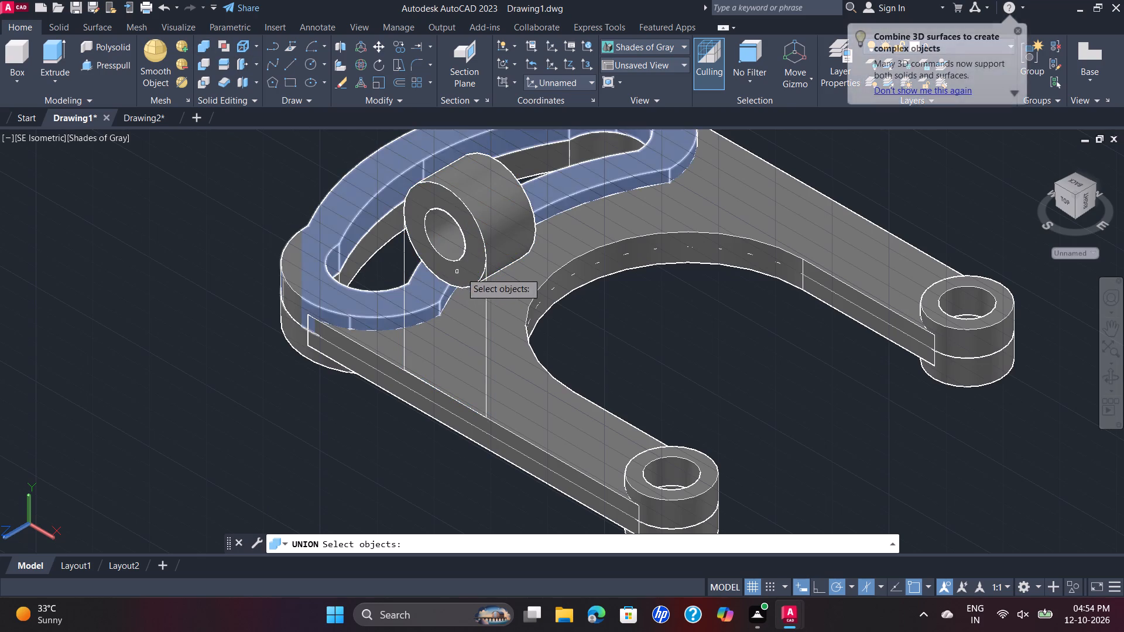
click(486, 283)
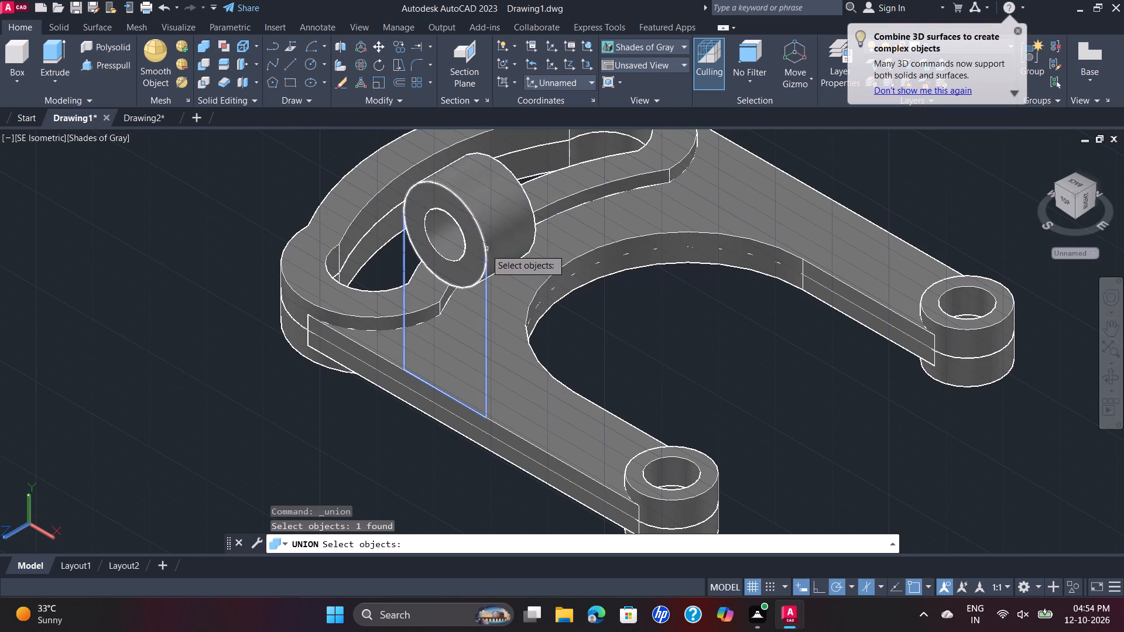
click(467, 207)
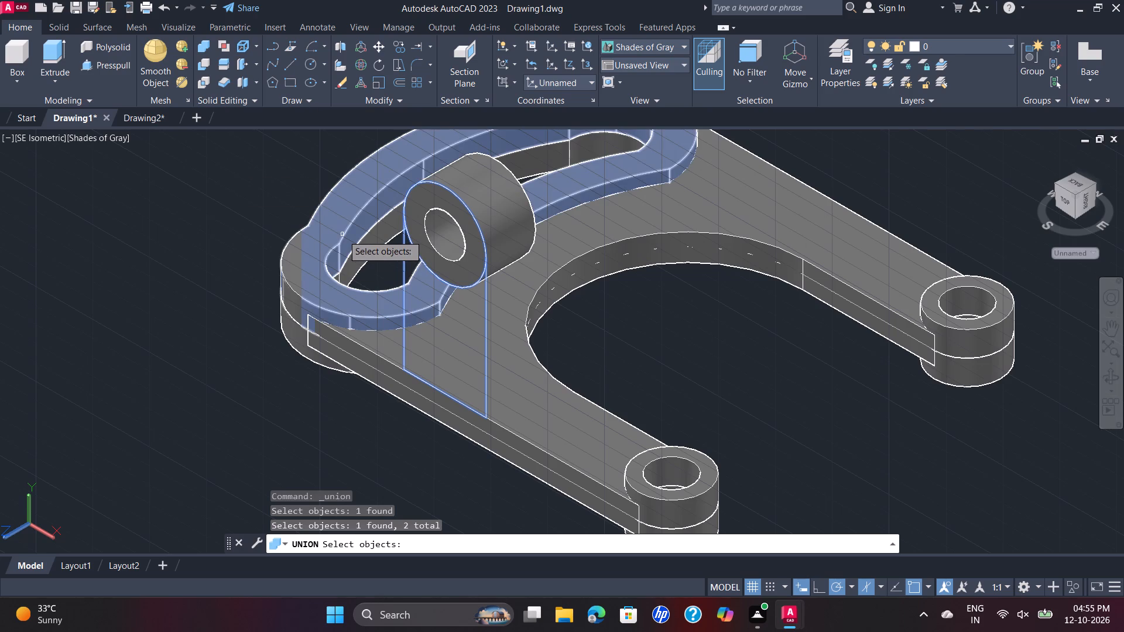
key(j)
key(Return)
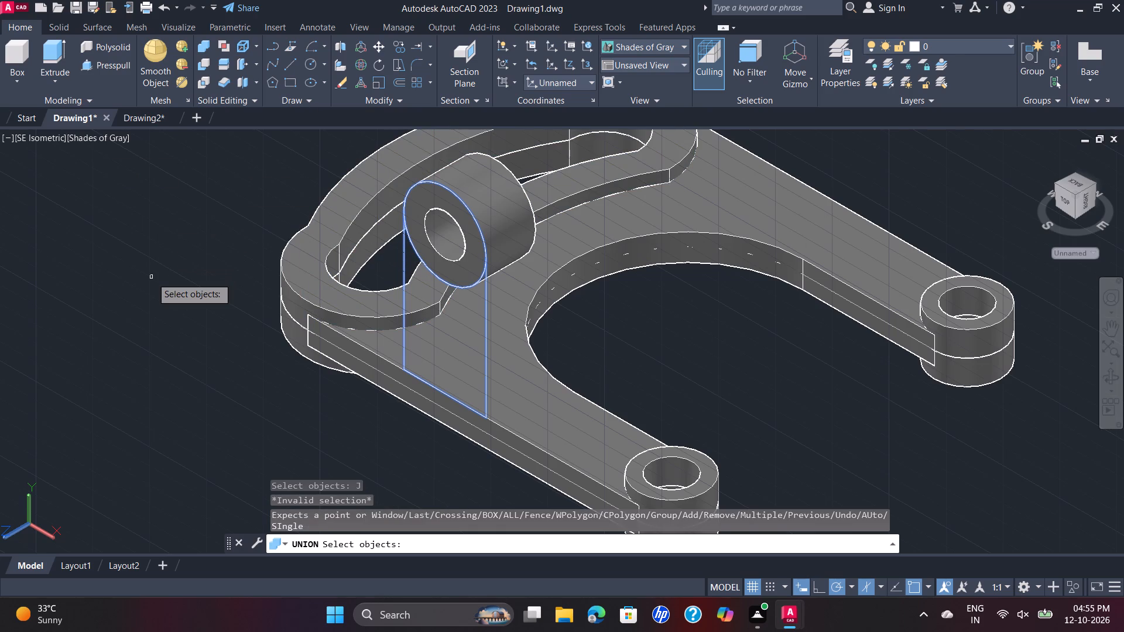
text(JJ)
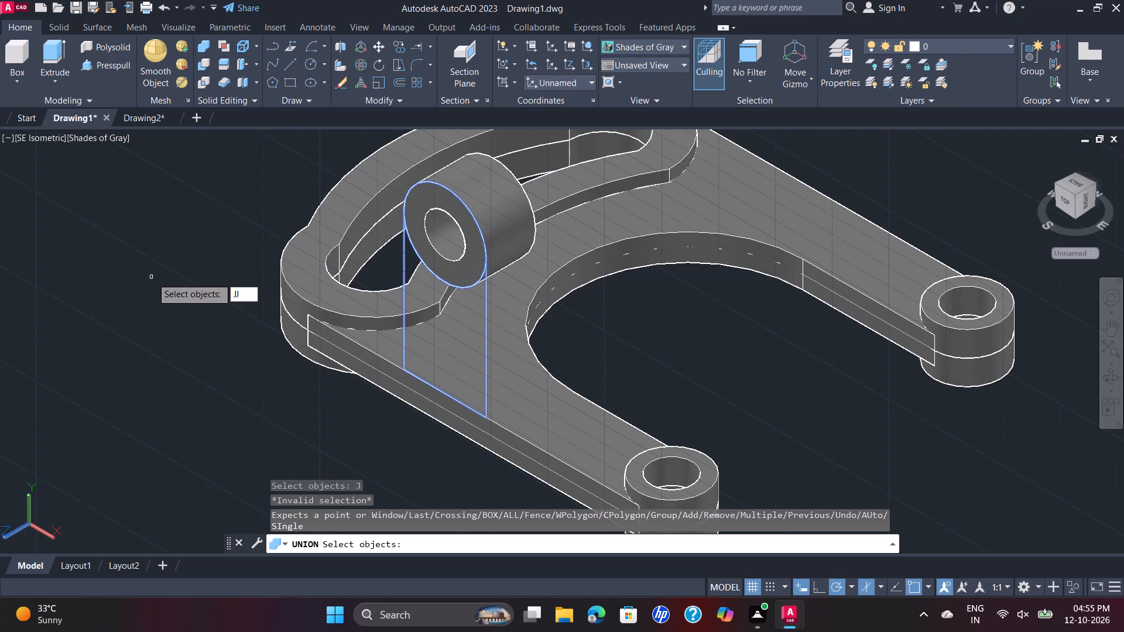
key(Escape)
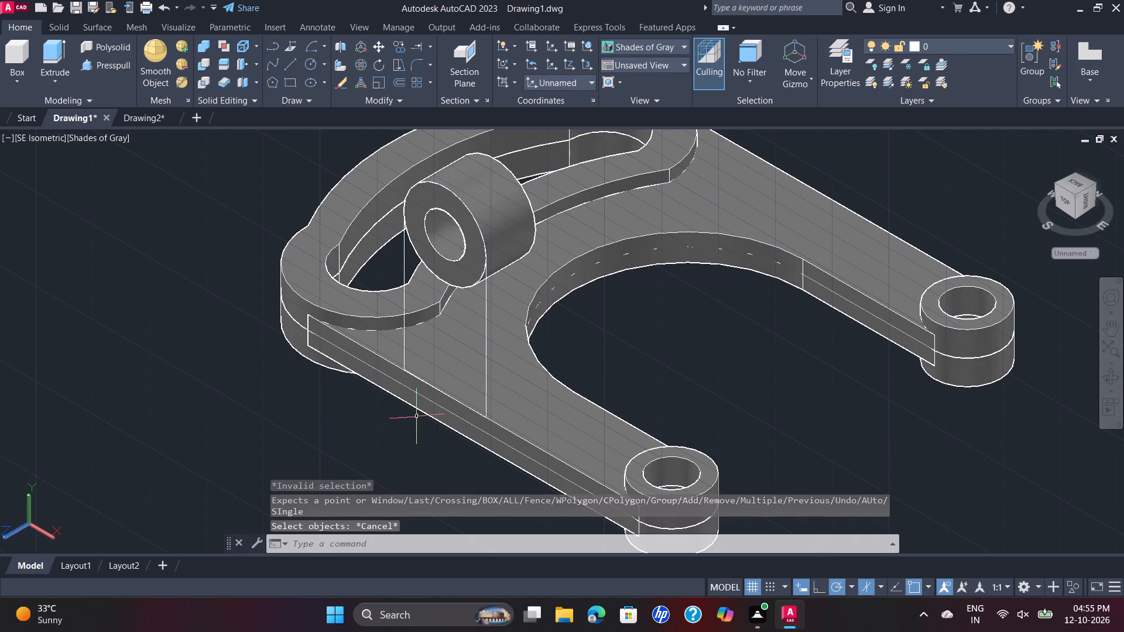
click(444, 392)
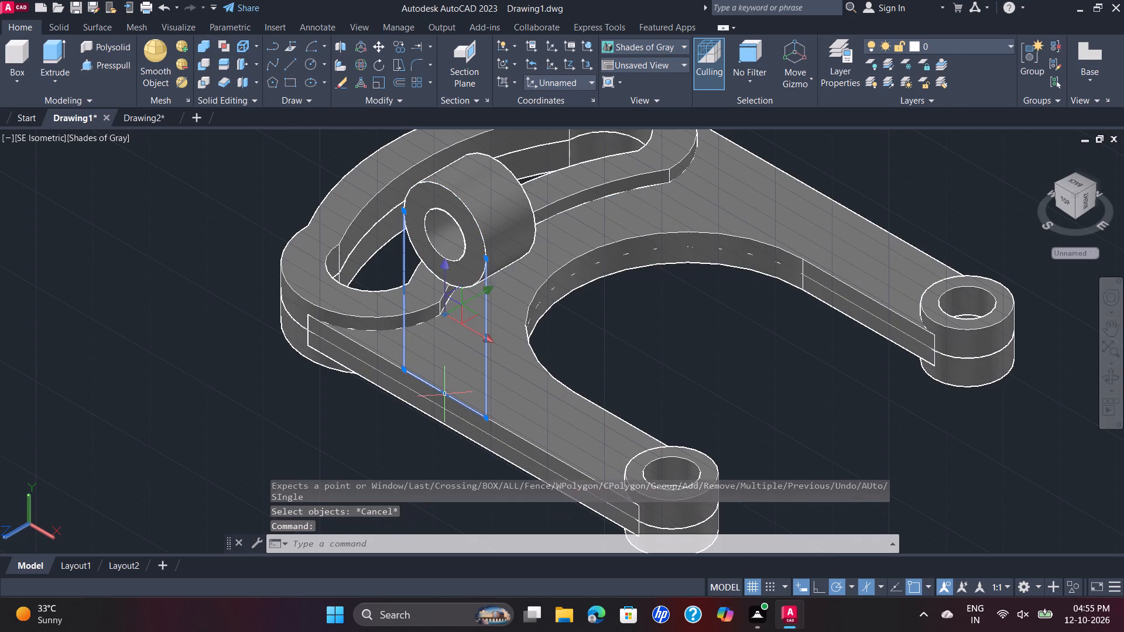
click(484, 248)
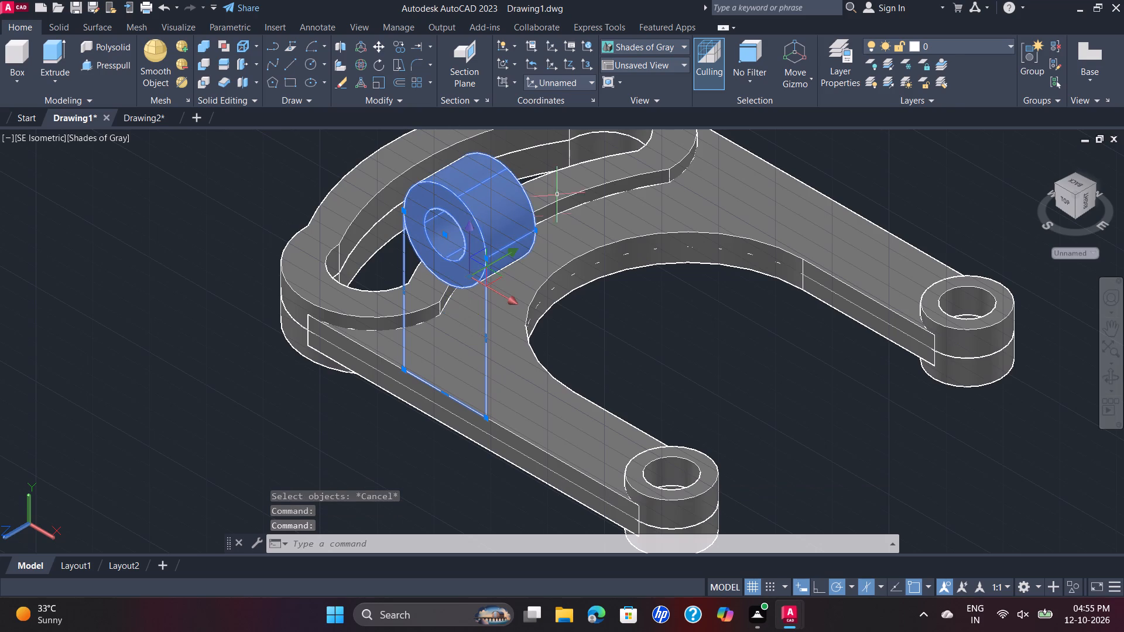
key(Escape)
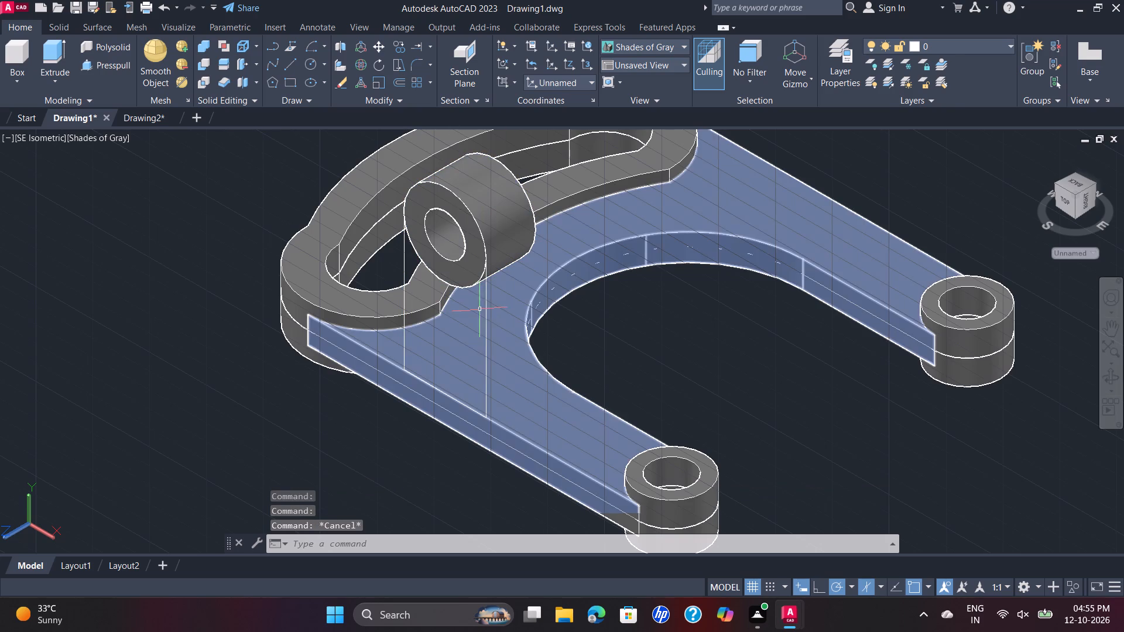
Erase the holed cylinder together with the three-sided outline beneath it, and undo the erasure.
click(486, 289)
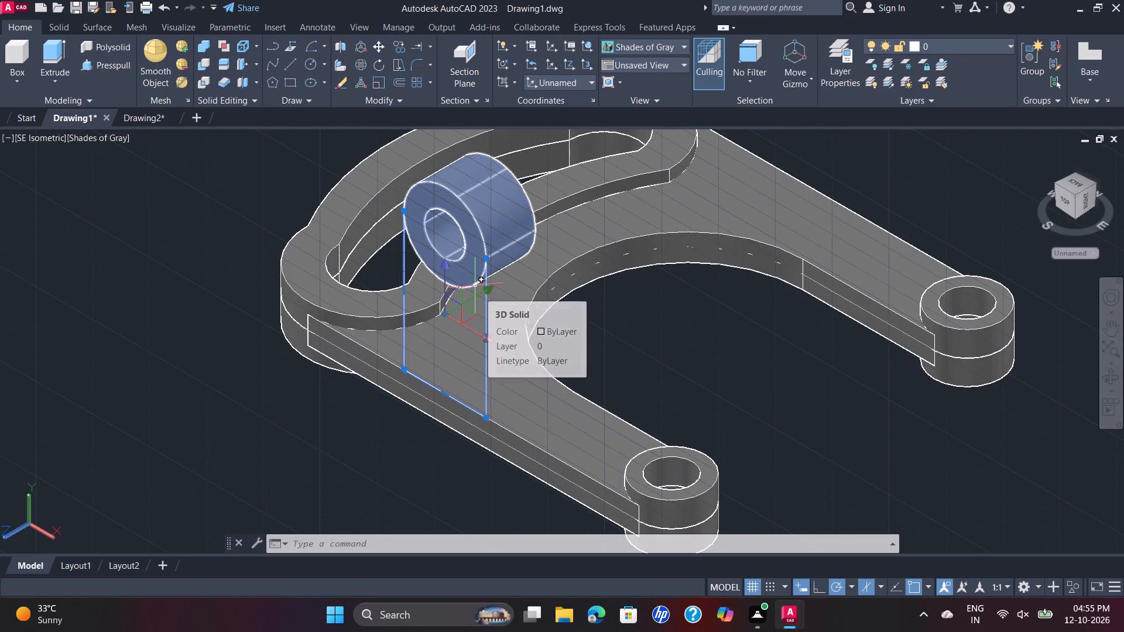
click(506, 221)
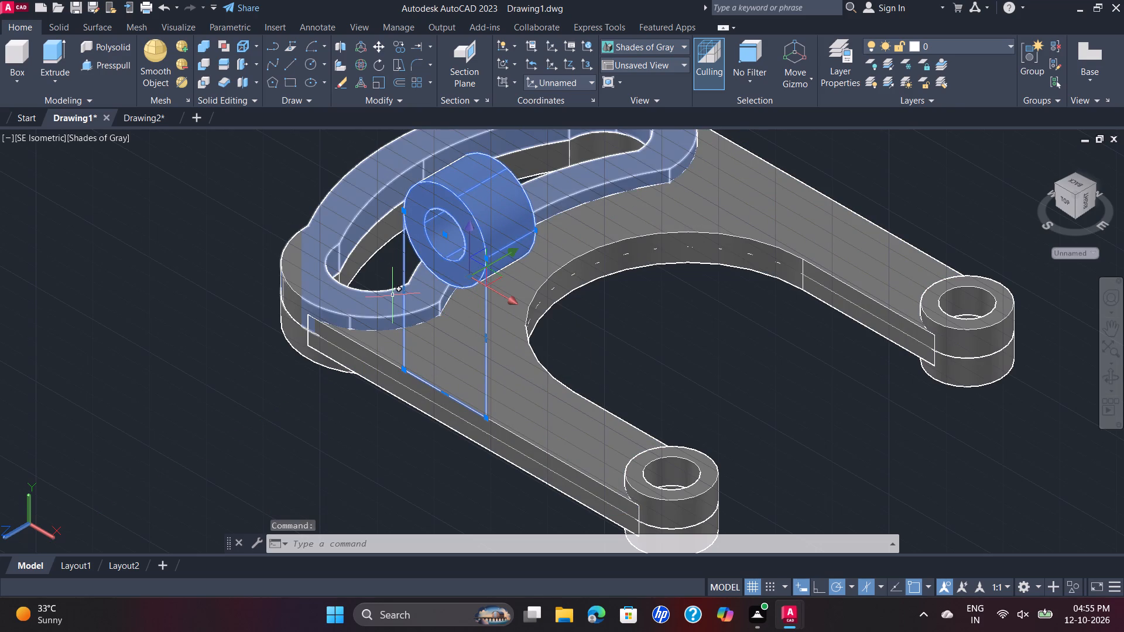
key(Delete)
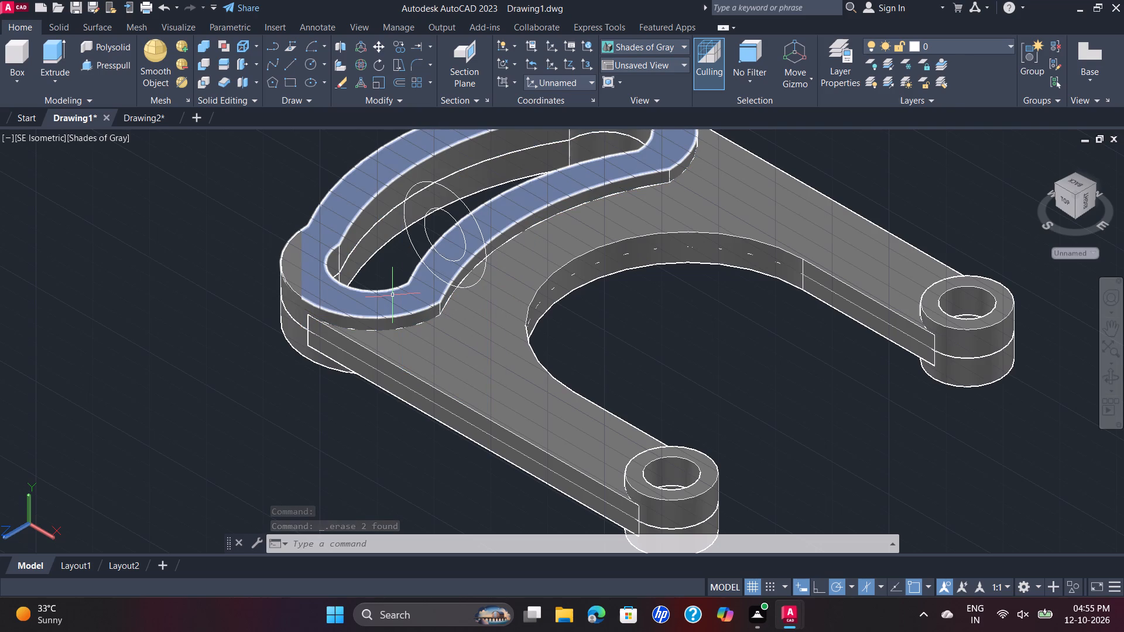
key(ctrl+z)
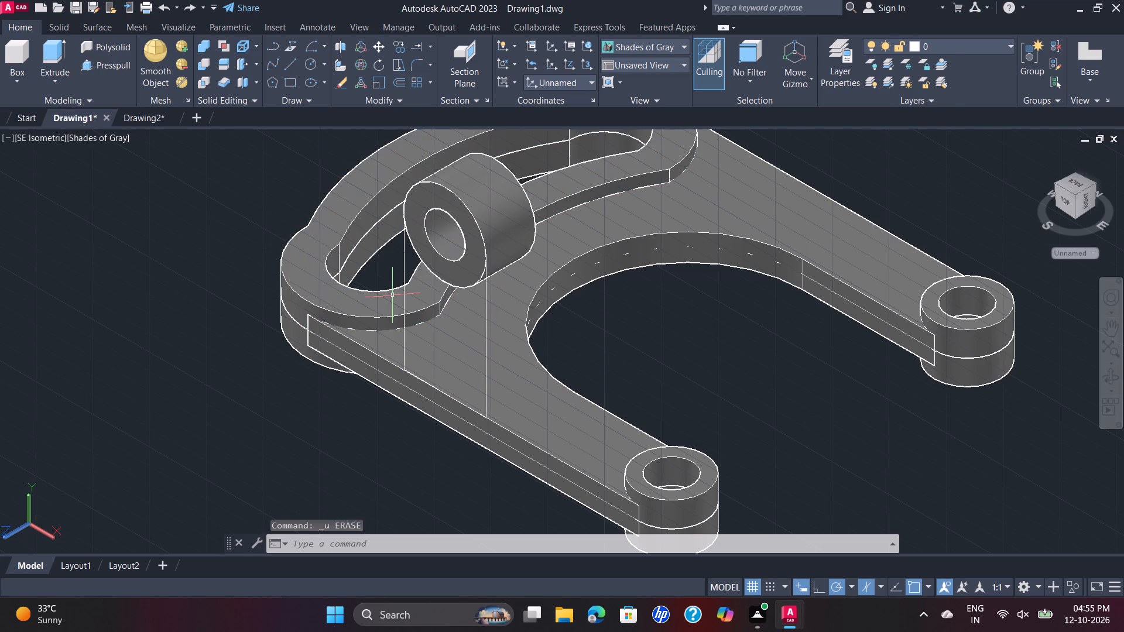
Erase only the holed cylinder solid, keeping the two circles and the three-sided outline.
click(497, 217)
key(Delete)
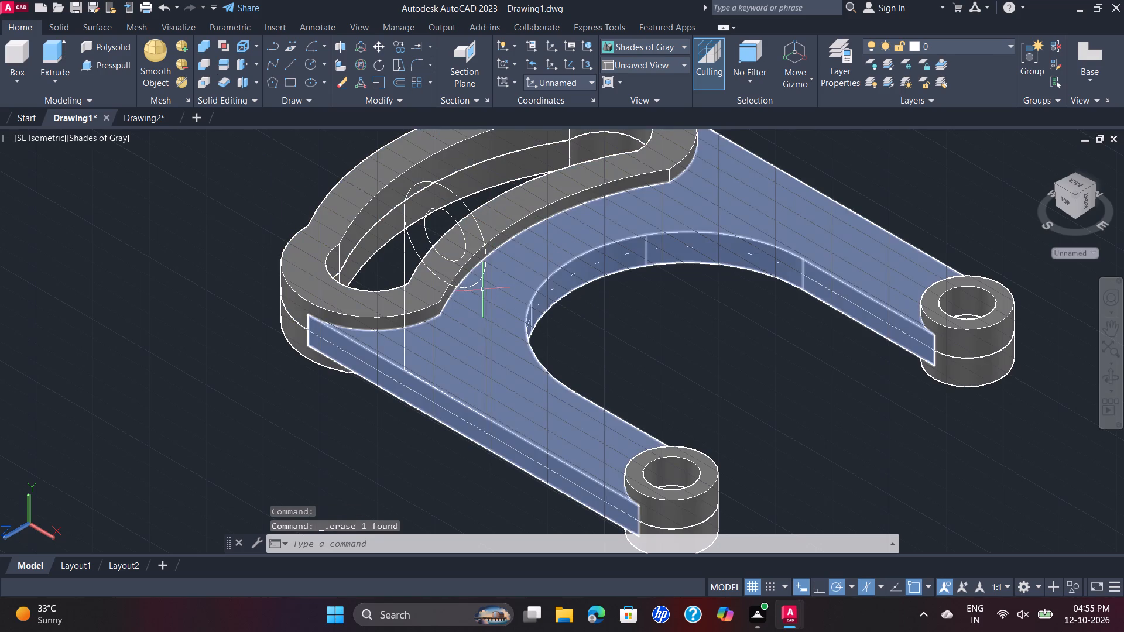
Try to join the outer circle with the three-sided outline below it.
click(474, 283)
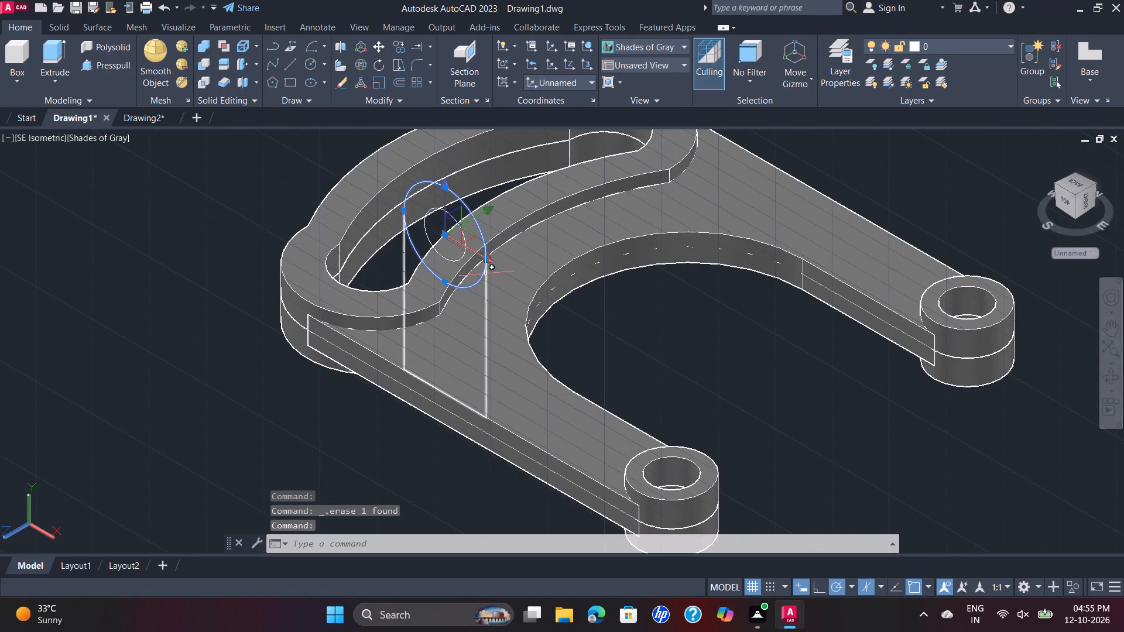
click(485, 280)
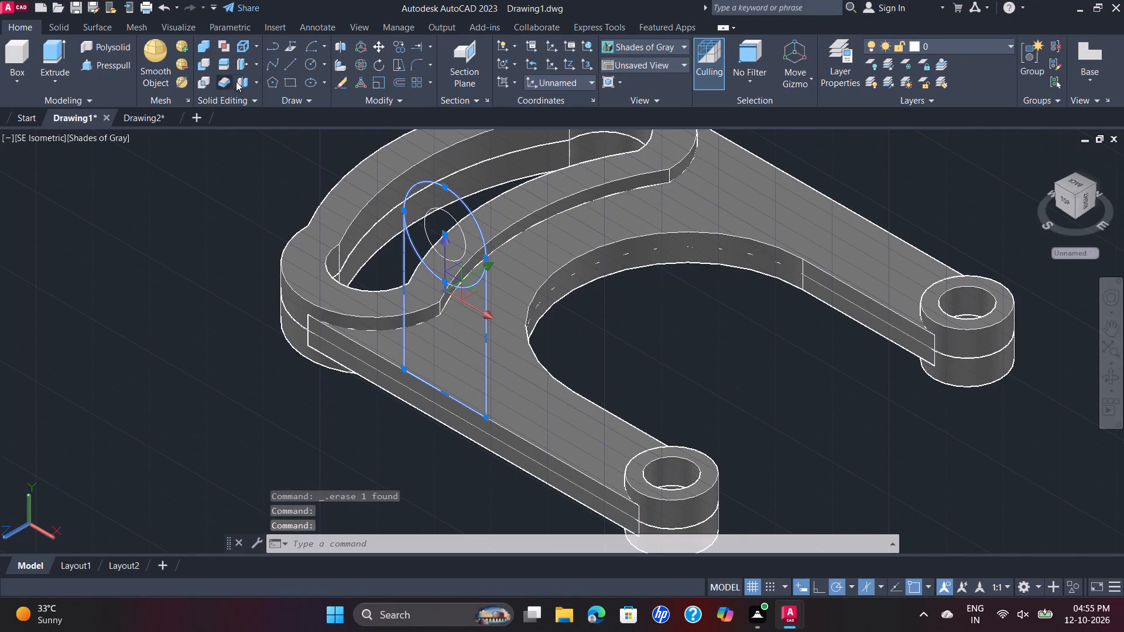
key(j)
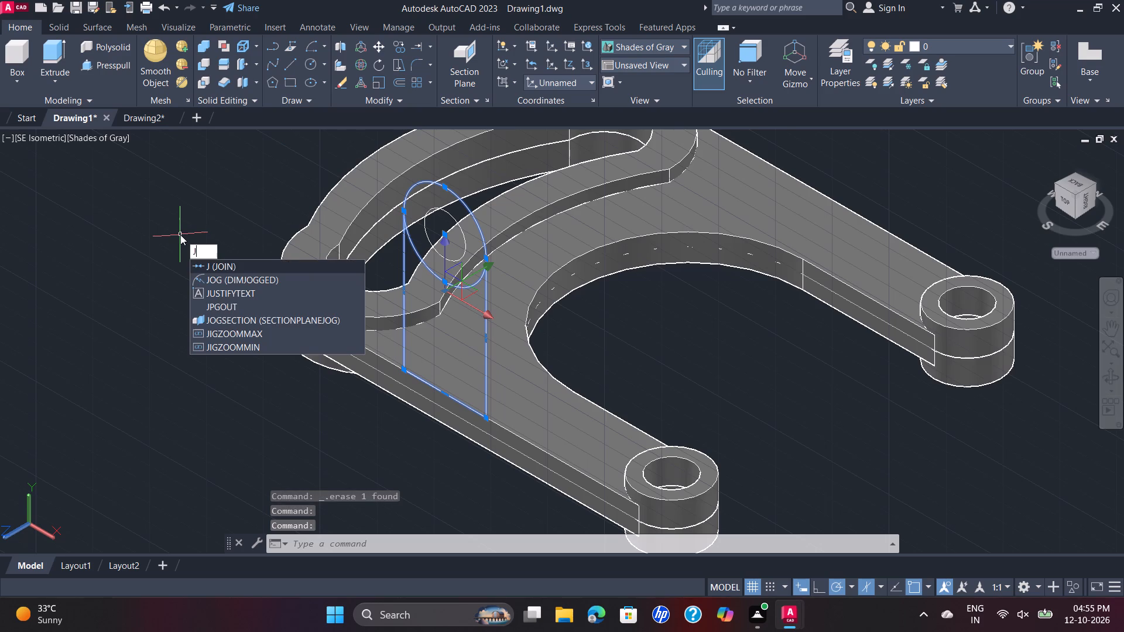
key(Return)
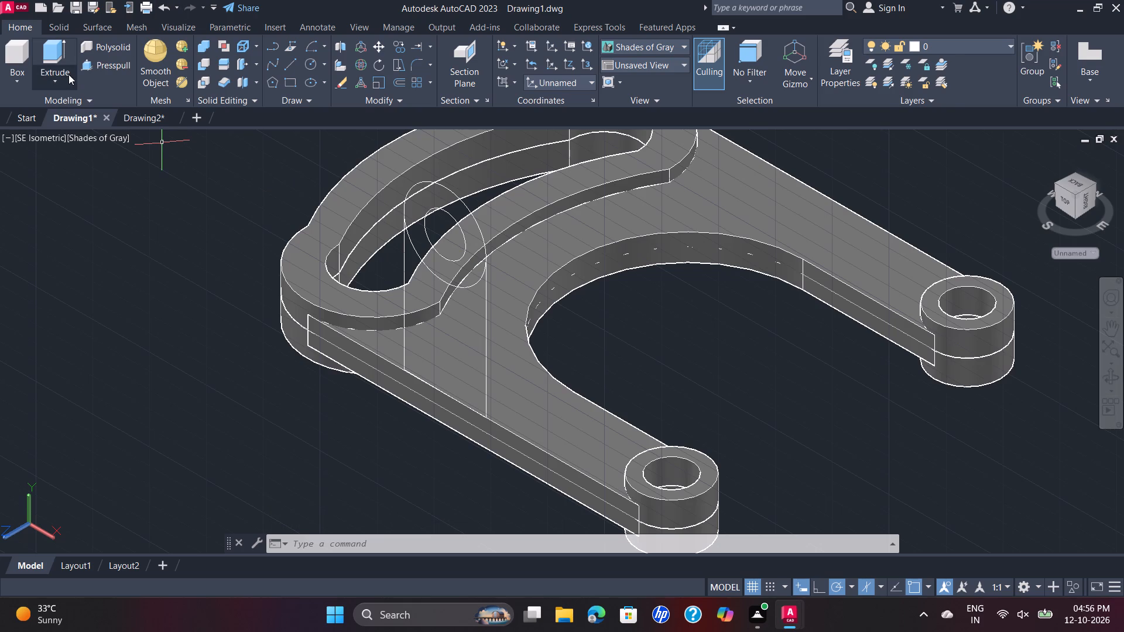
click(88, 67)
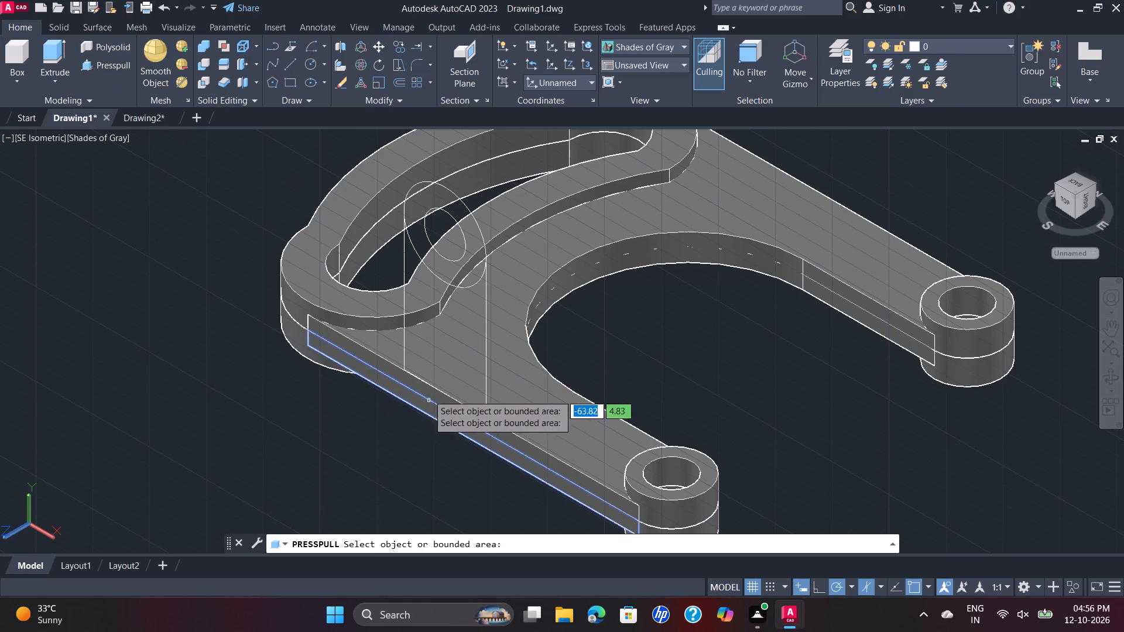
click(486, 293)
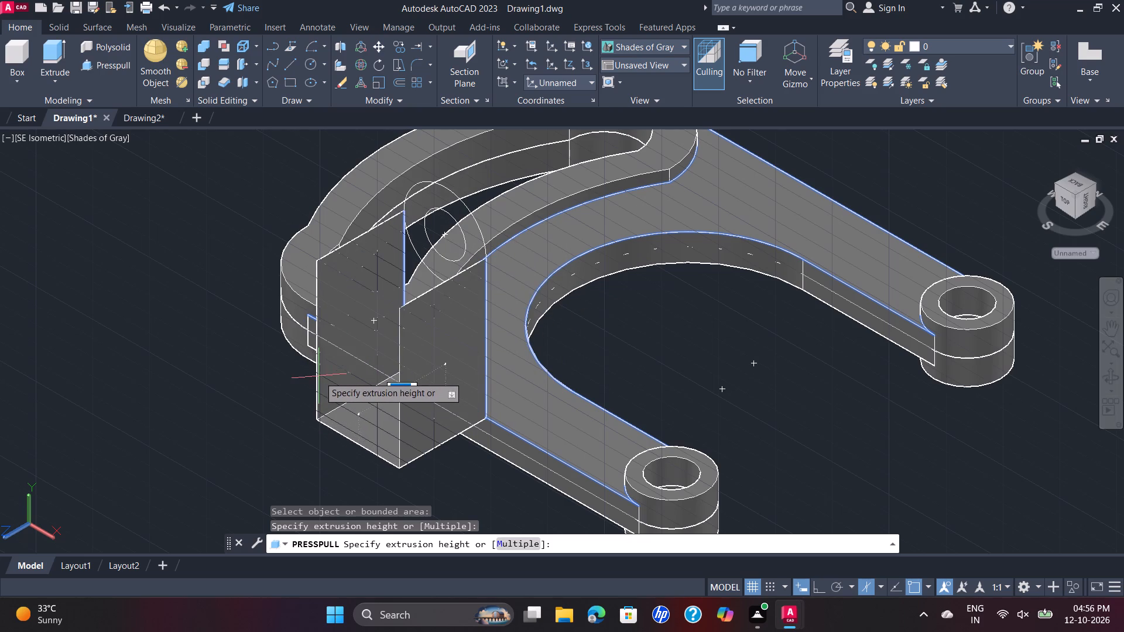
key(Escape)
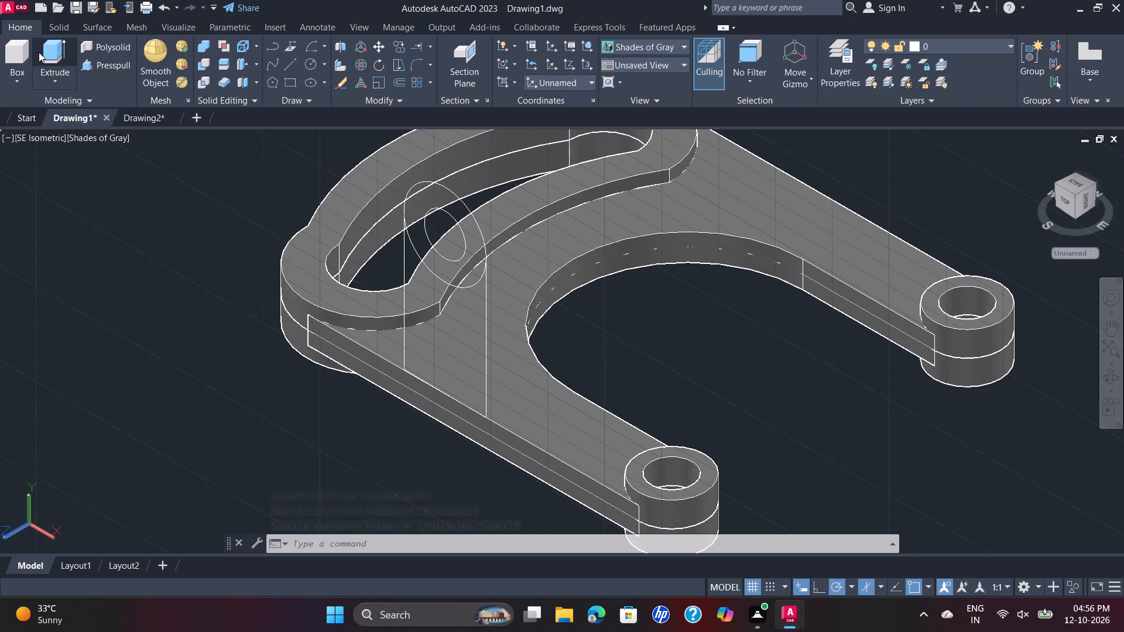
Draw a line across the circles connecting the upper ends of the outline's two vertical sides.
click(292, 64)
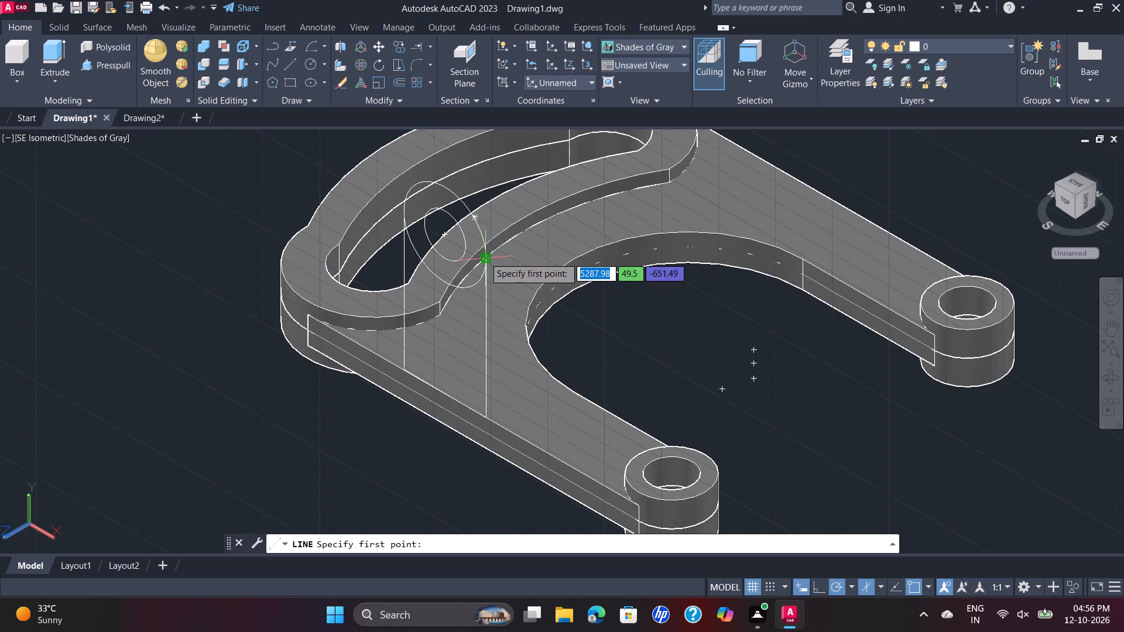
click(484, 257)
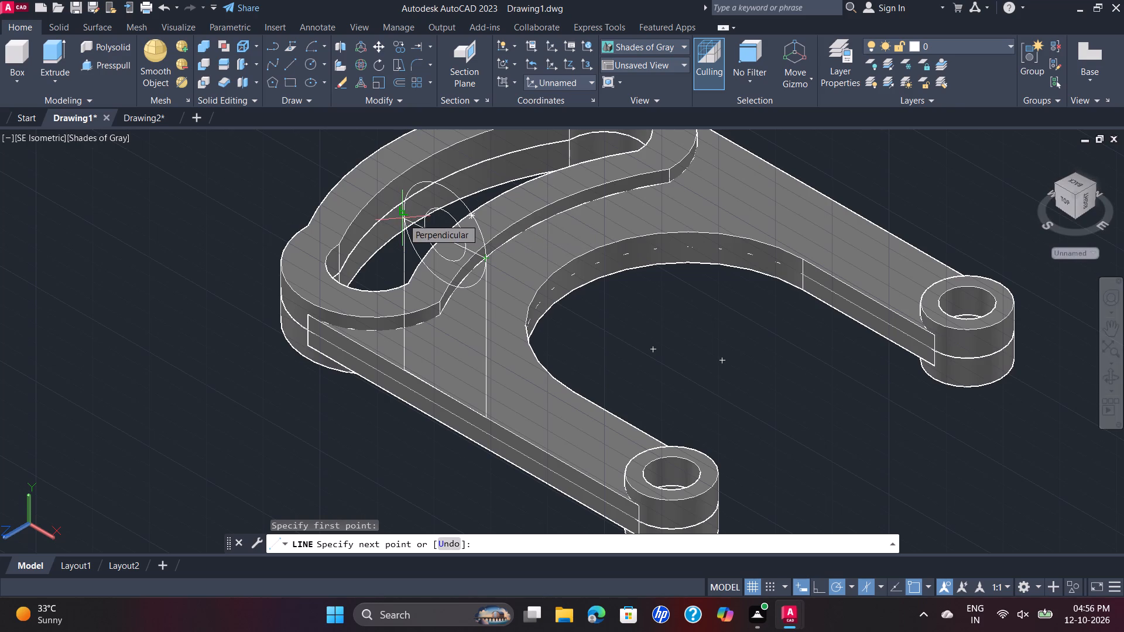
click(403, 218)
key(Escape)
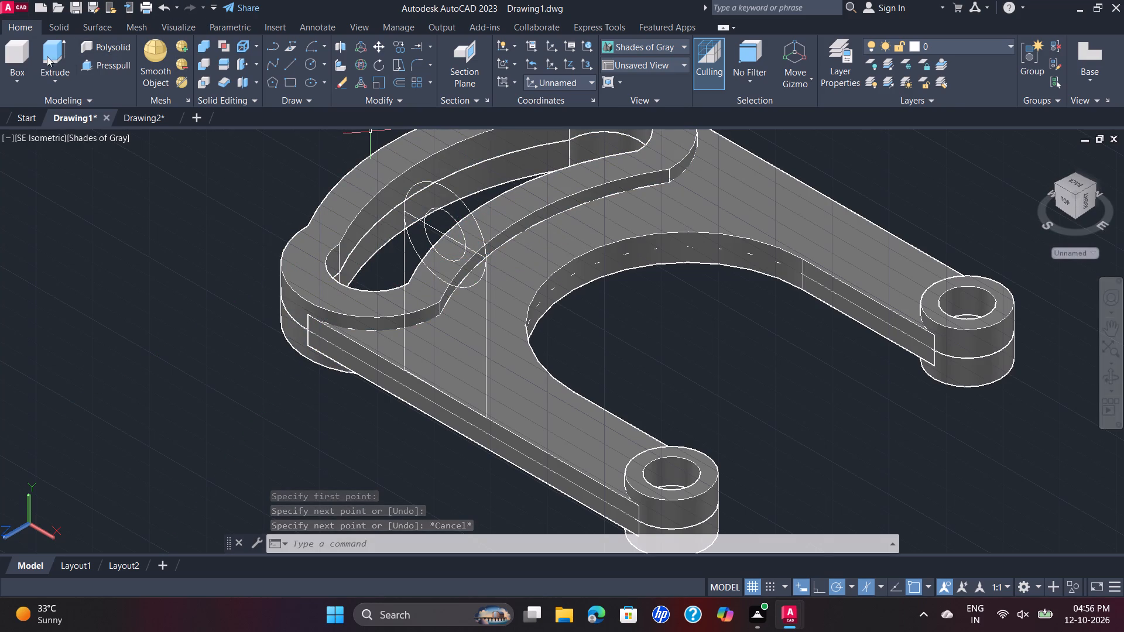
Join the new line across the circles with the three-sided outline into one closed polyline.
click(486, 289)
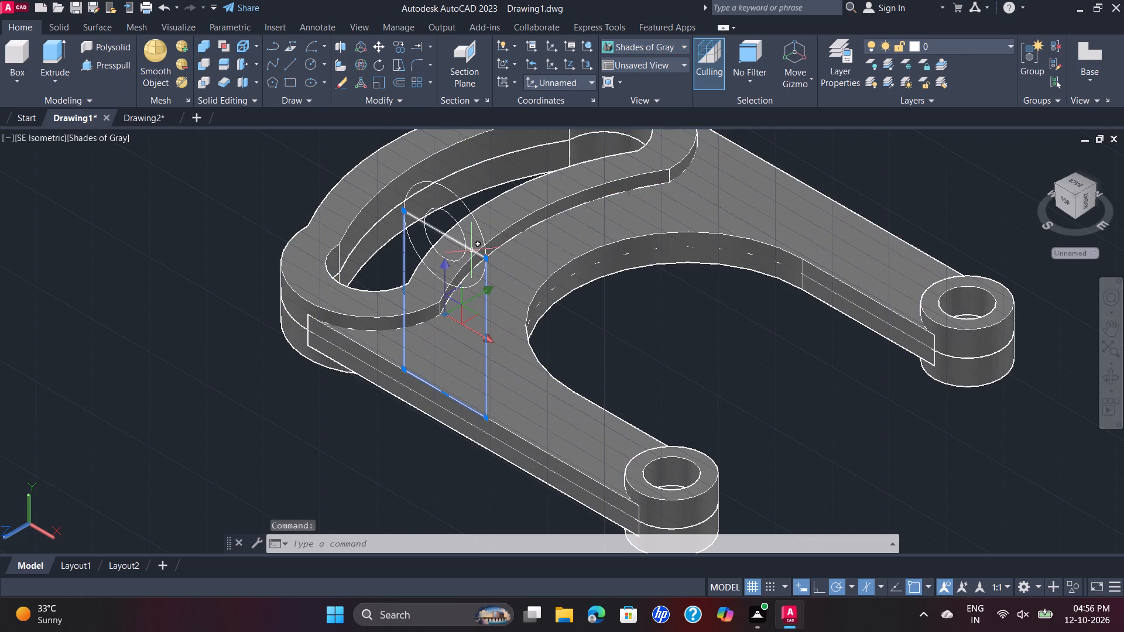
click(472, 250)
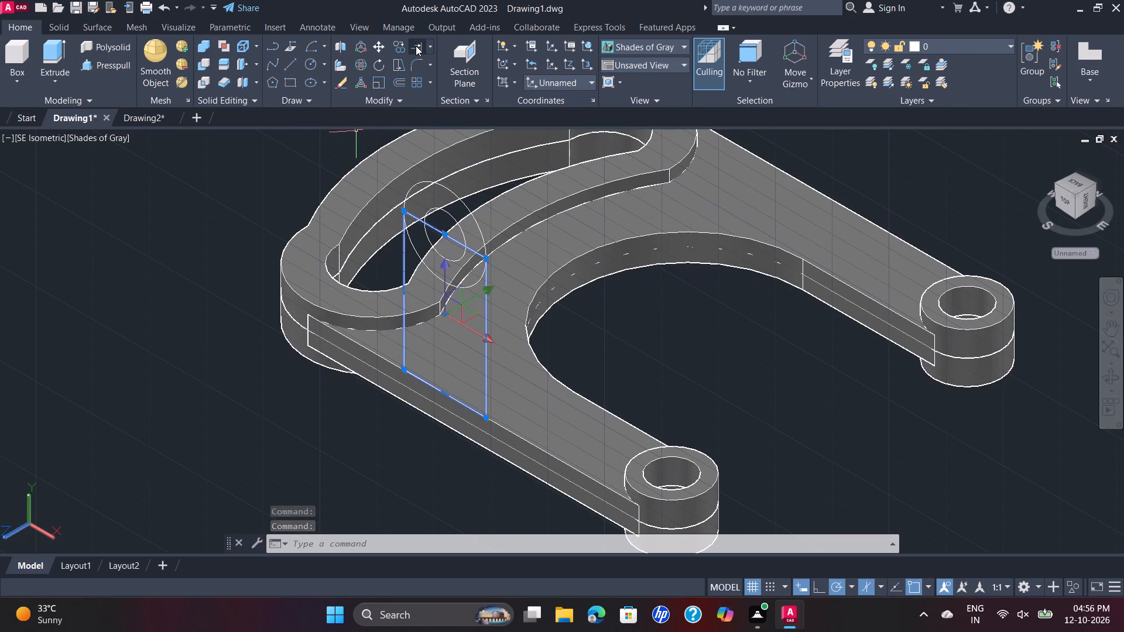
key(j)
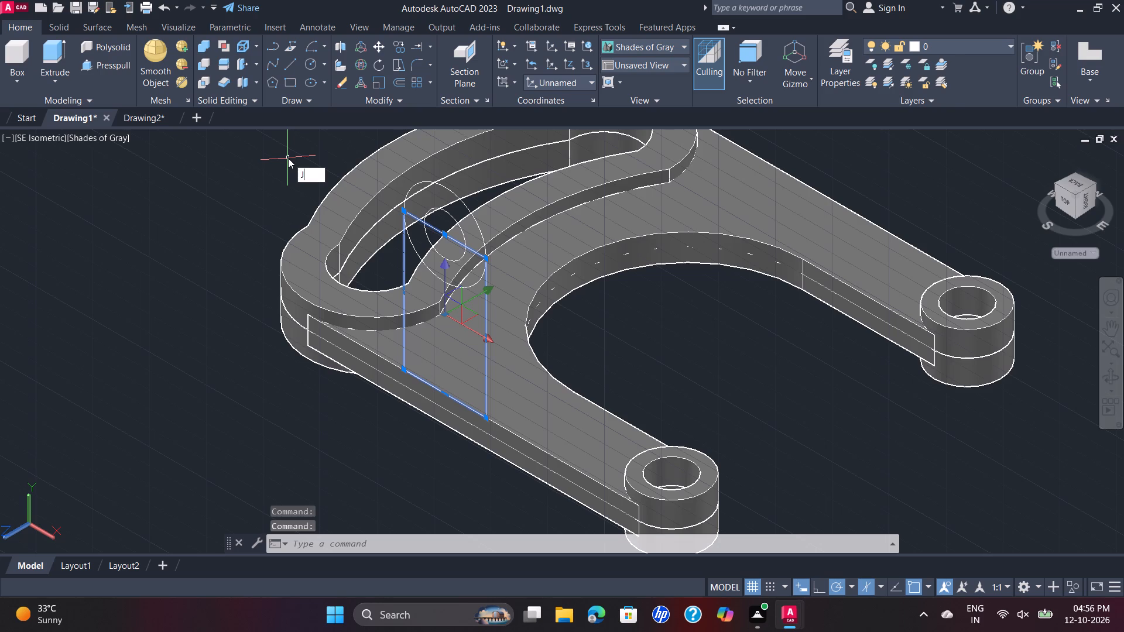
key(Return)
right_click(288, 158)
scroll(288, 158, up, 2)
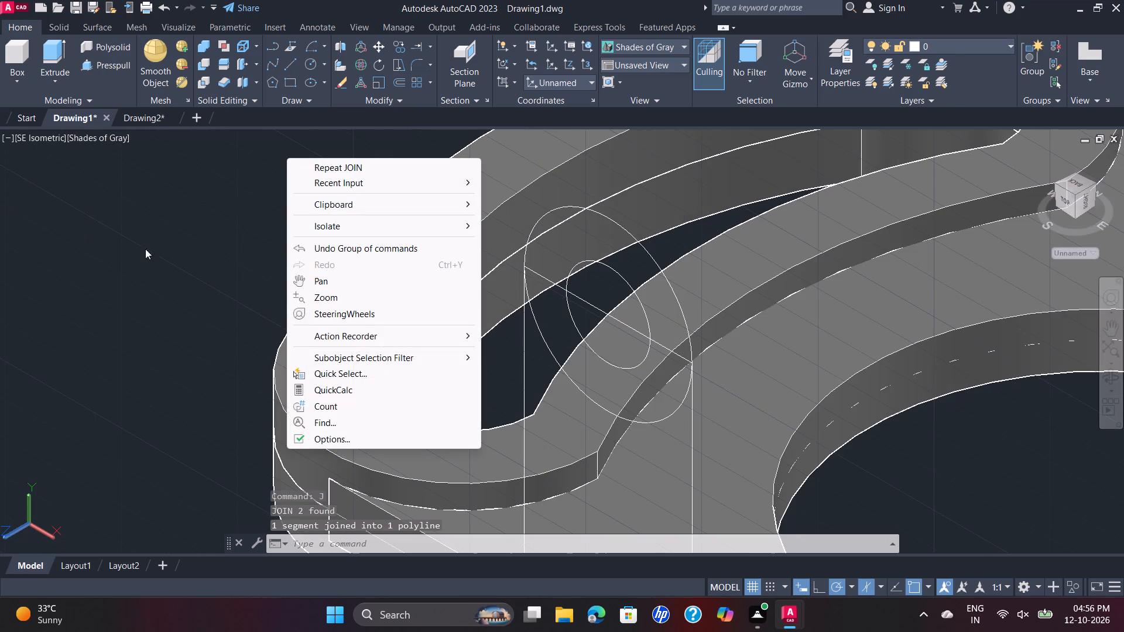
scroll(524, 273, down, 1)
click(165, 294)
scroll(401, 320, down, 1)
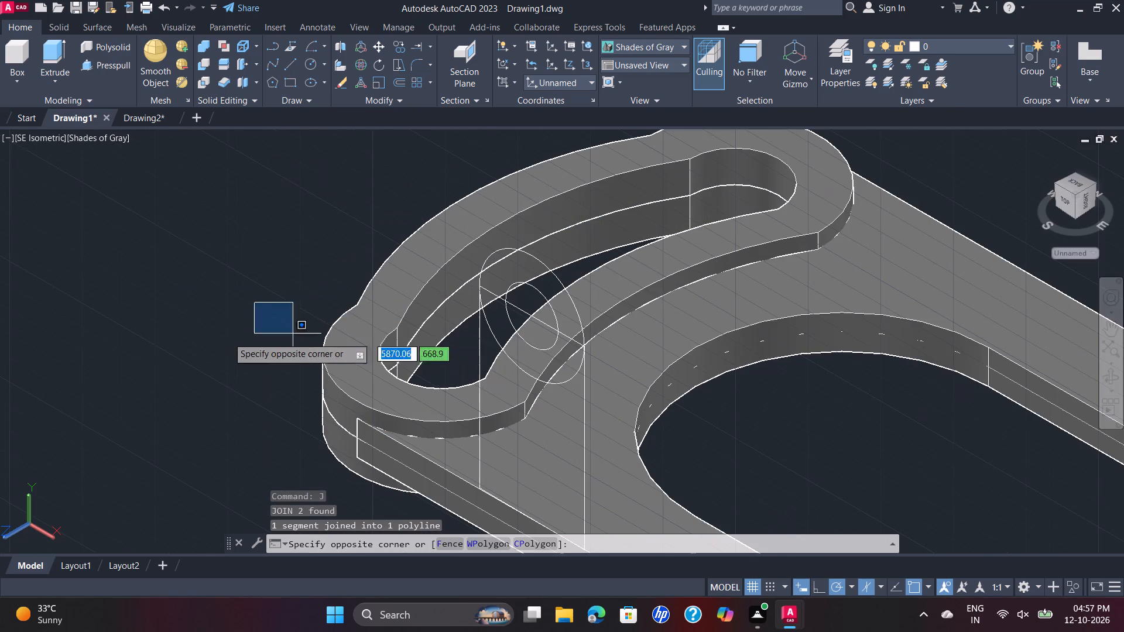
key(Escape)
Presspull the closed rectangular outline 15 inward over the plate to form the lug's upright block.
scroll(369, 321, down, 1)
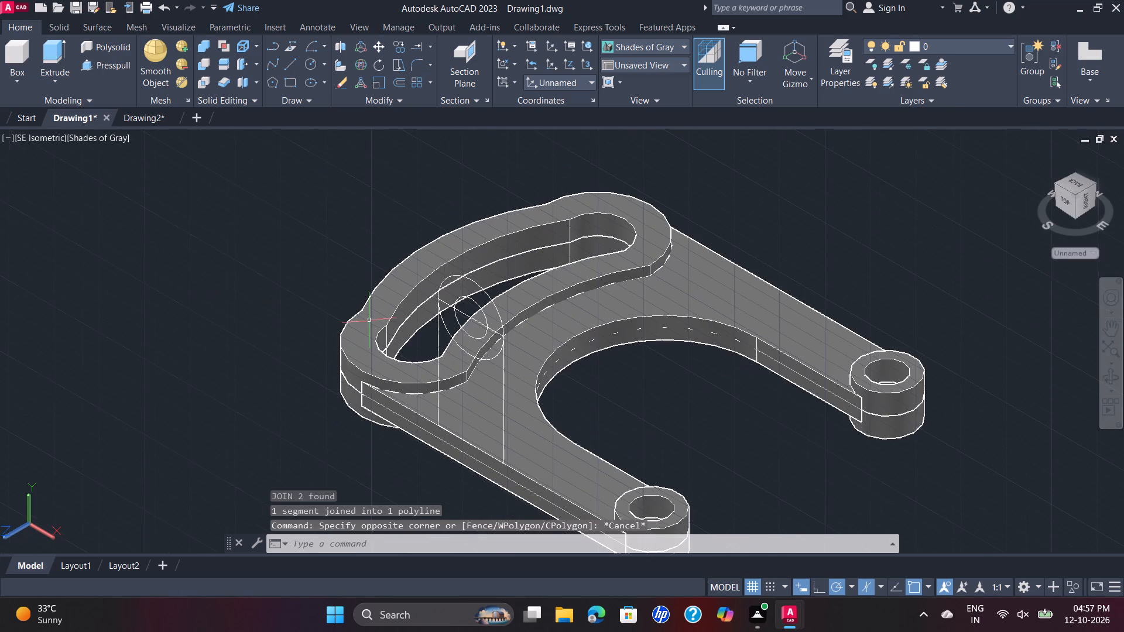
click(100, 64)
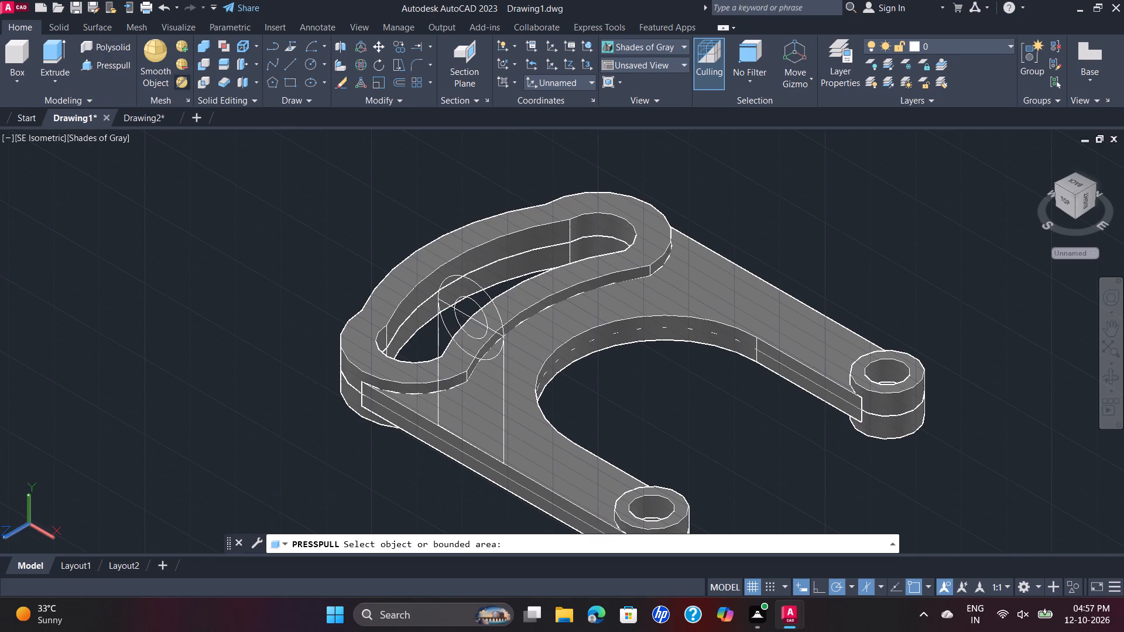
click(505, 366)
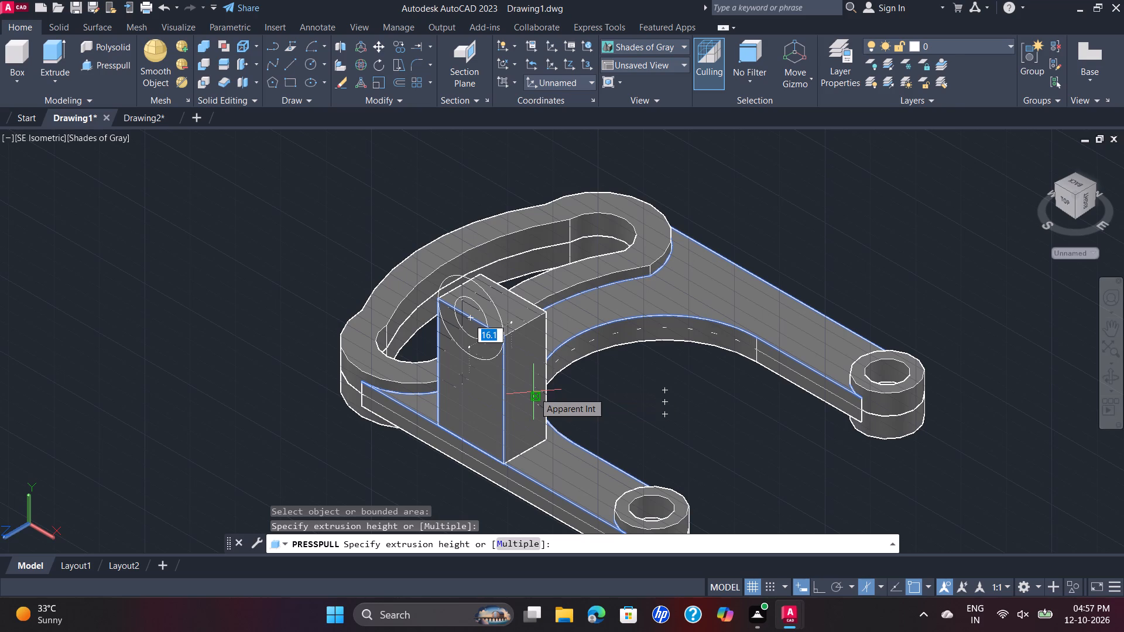
text(15)
key(Return)
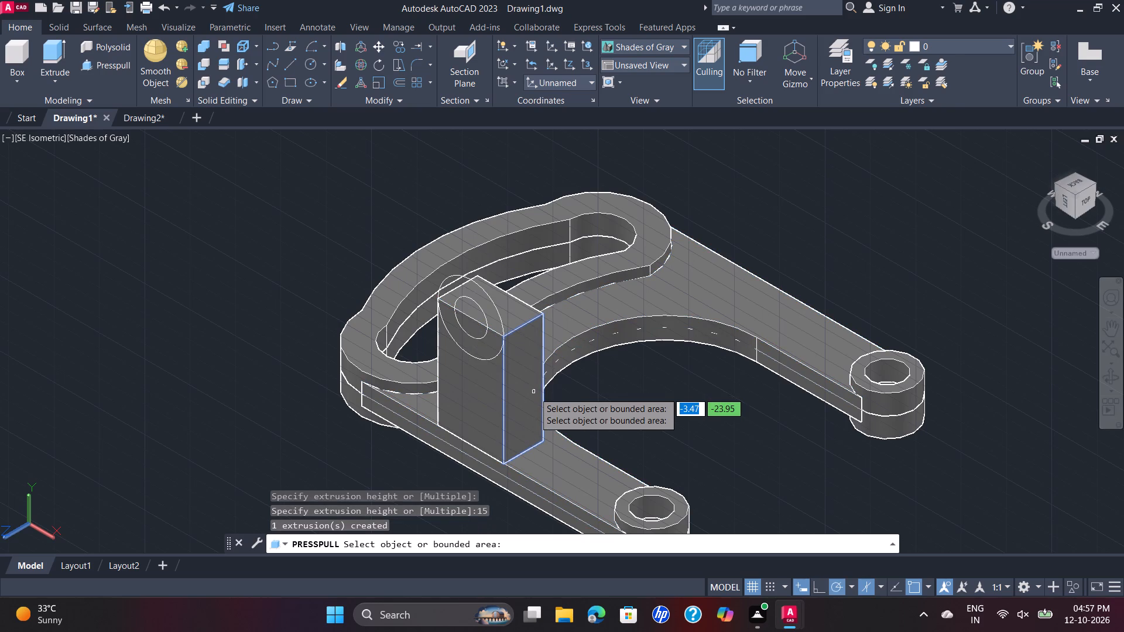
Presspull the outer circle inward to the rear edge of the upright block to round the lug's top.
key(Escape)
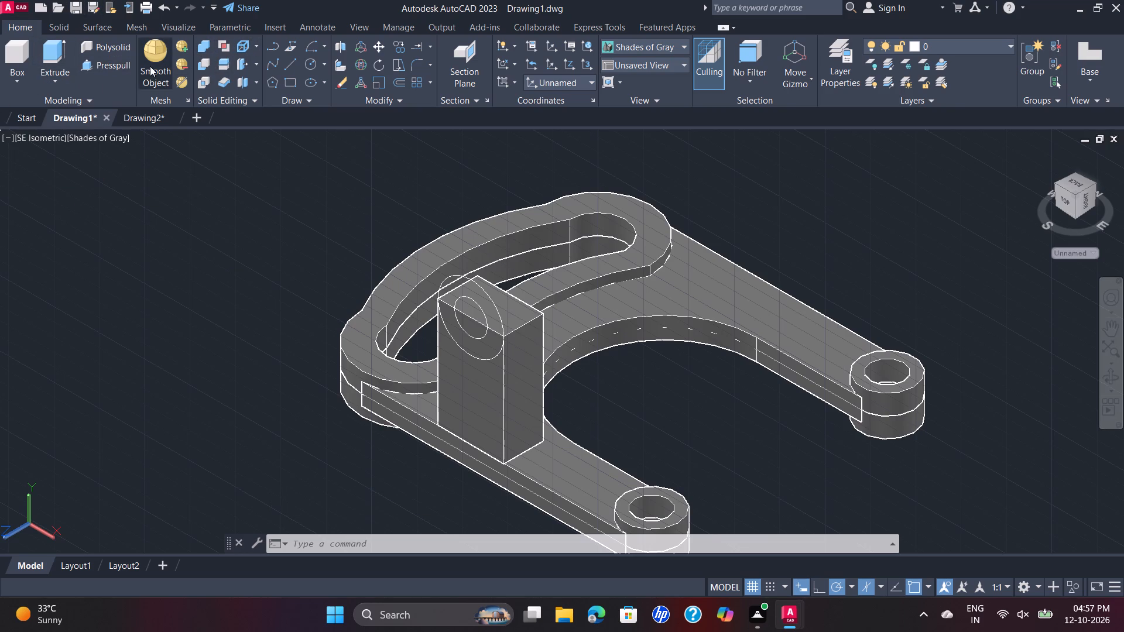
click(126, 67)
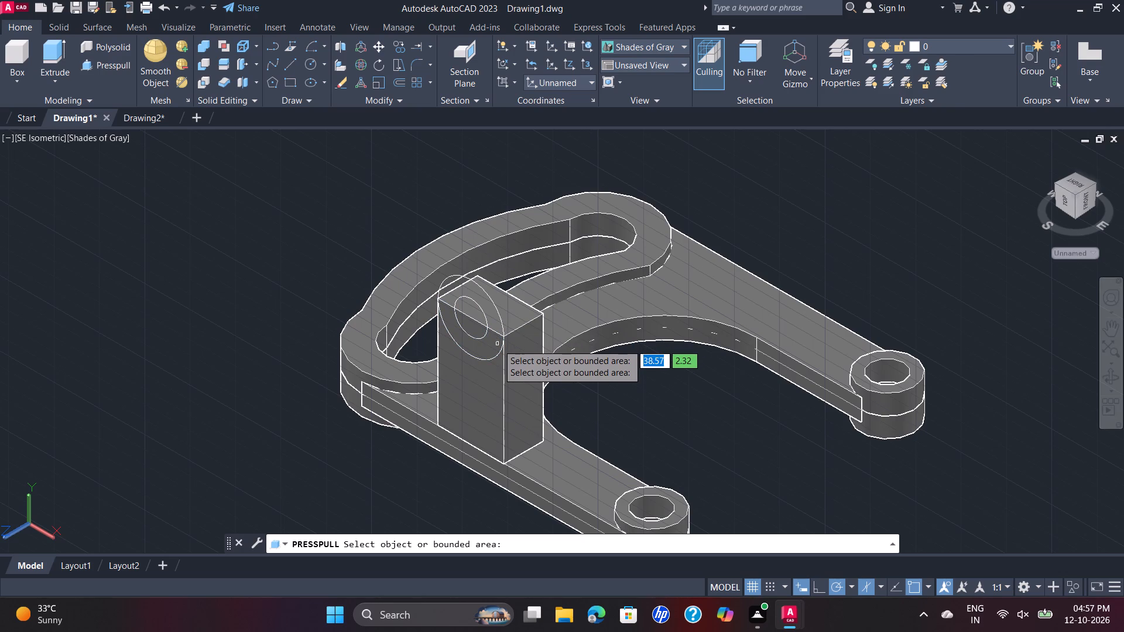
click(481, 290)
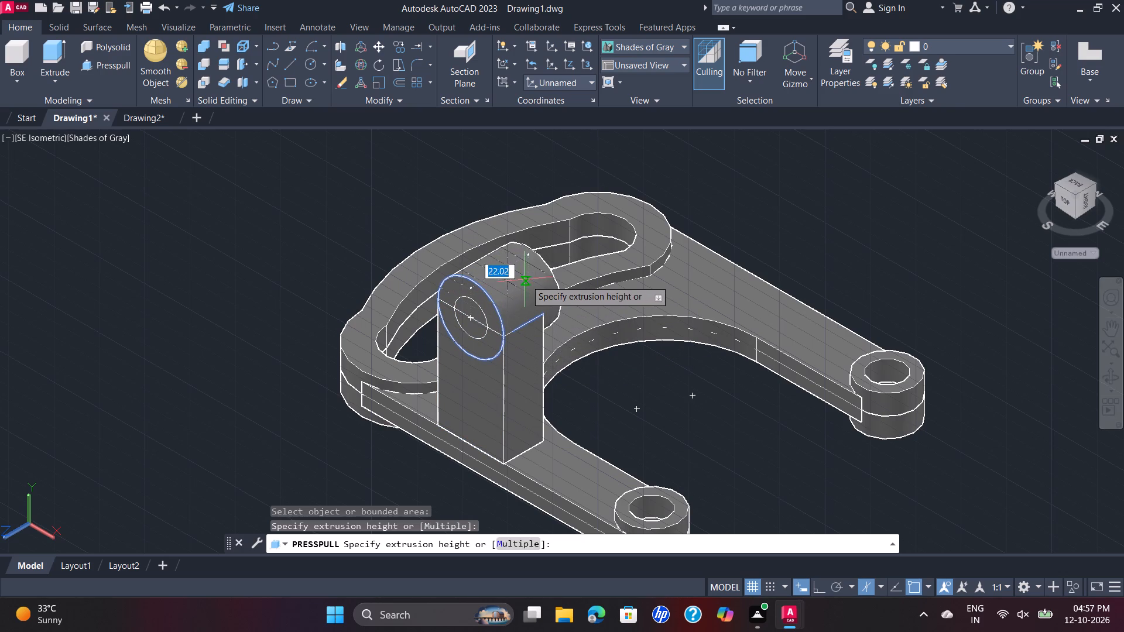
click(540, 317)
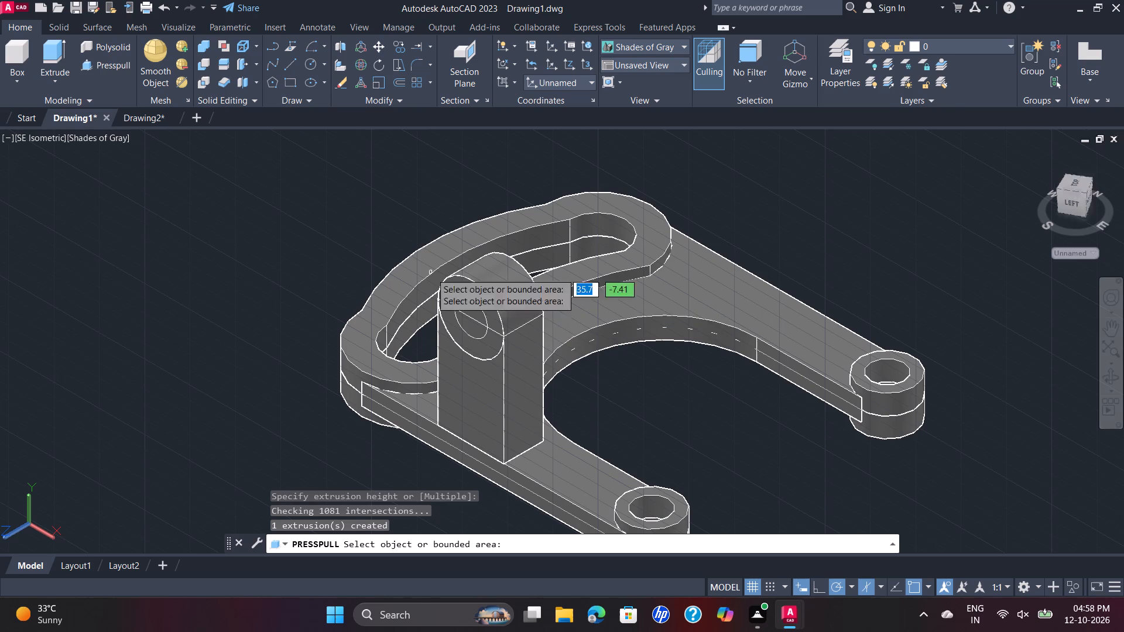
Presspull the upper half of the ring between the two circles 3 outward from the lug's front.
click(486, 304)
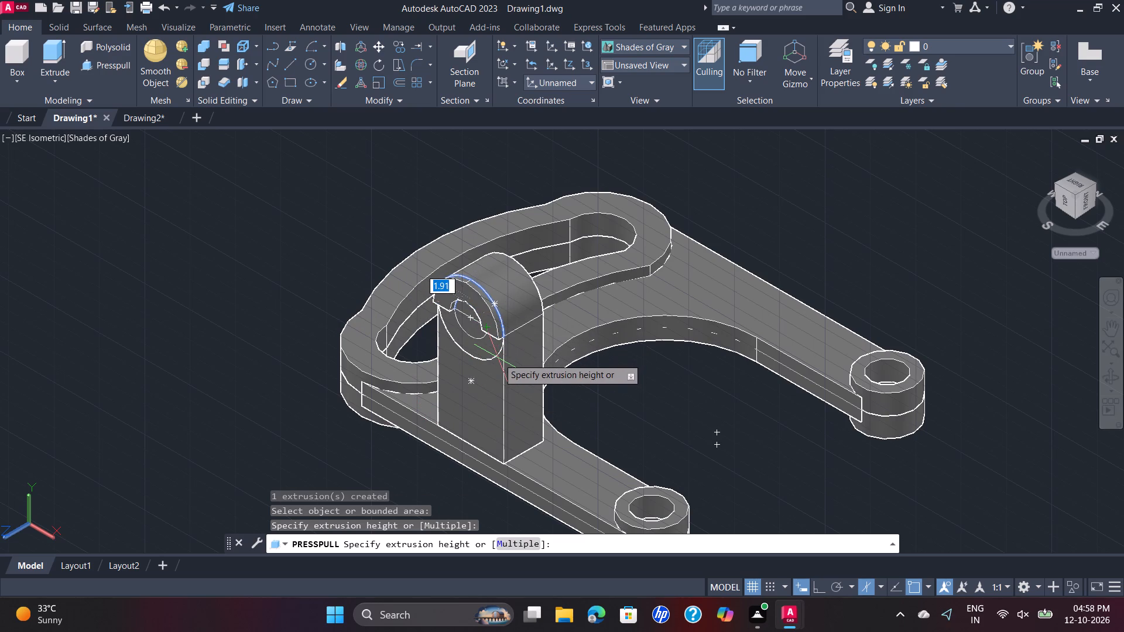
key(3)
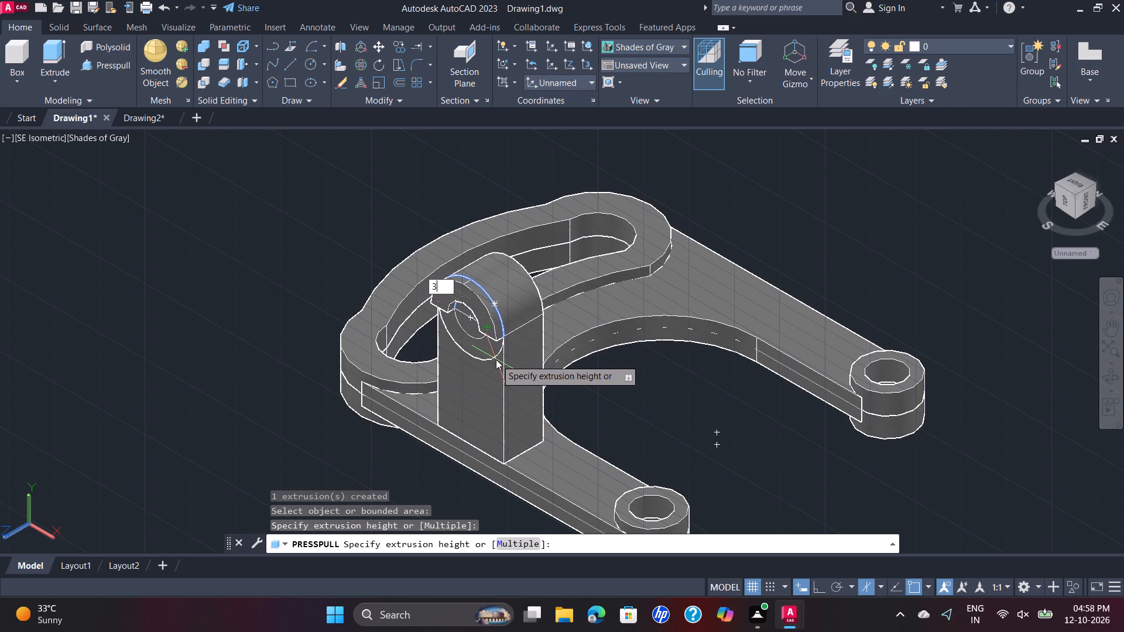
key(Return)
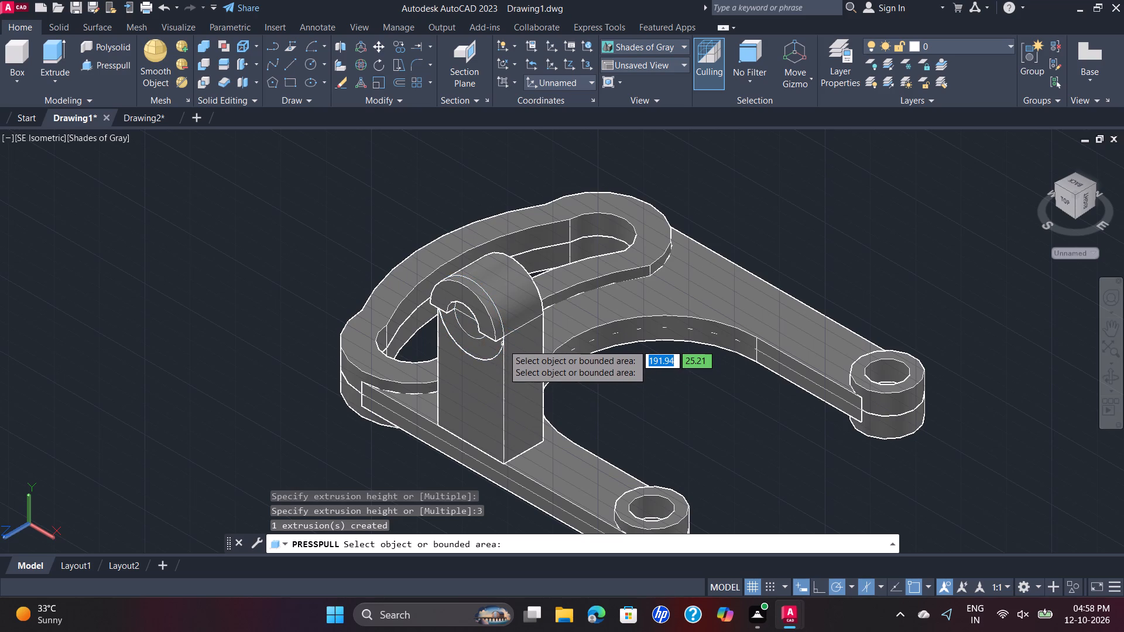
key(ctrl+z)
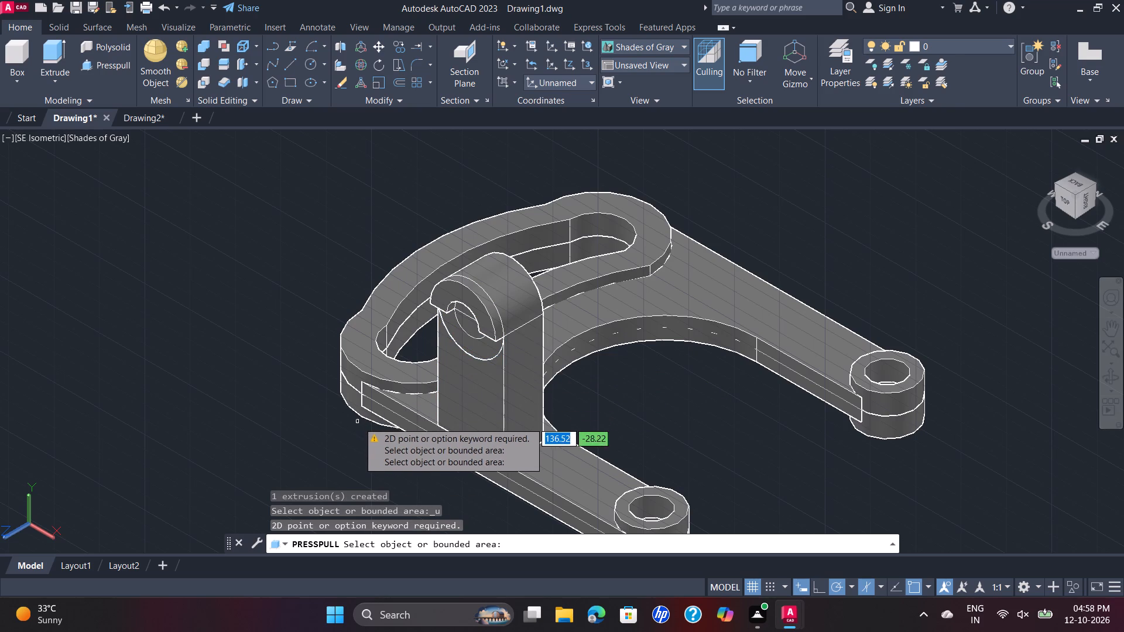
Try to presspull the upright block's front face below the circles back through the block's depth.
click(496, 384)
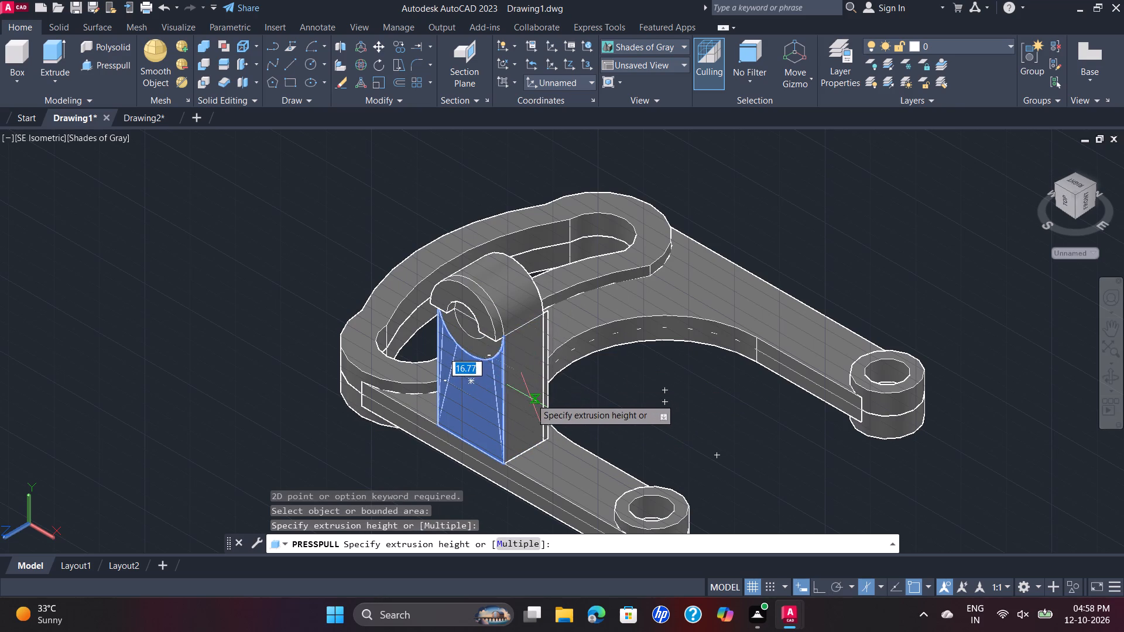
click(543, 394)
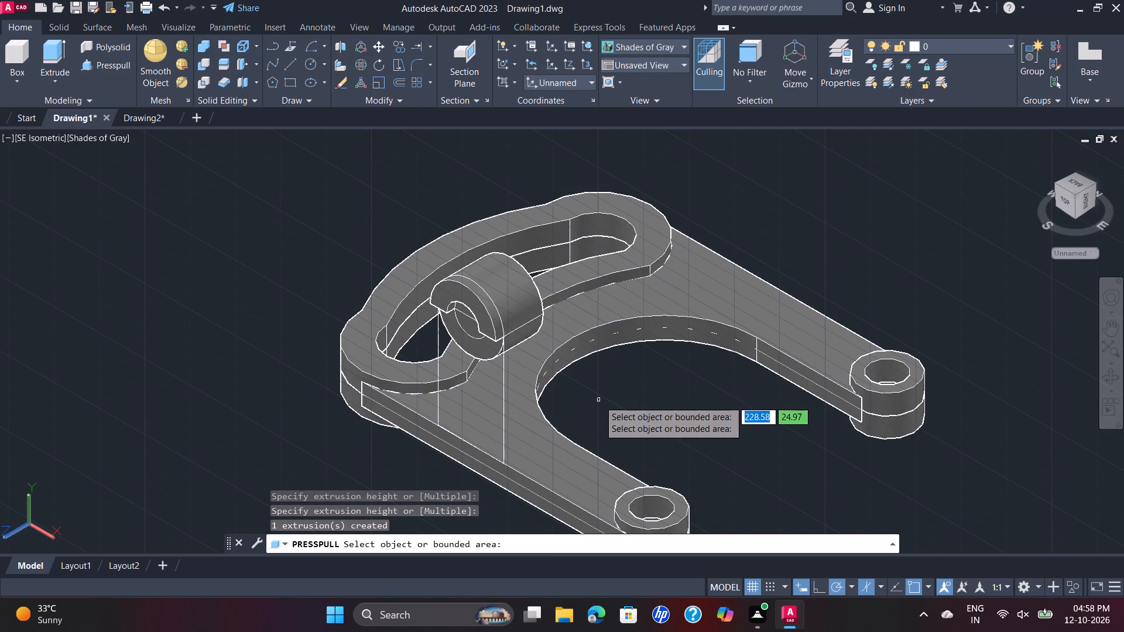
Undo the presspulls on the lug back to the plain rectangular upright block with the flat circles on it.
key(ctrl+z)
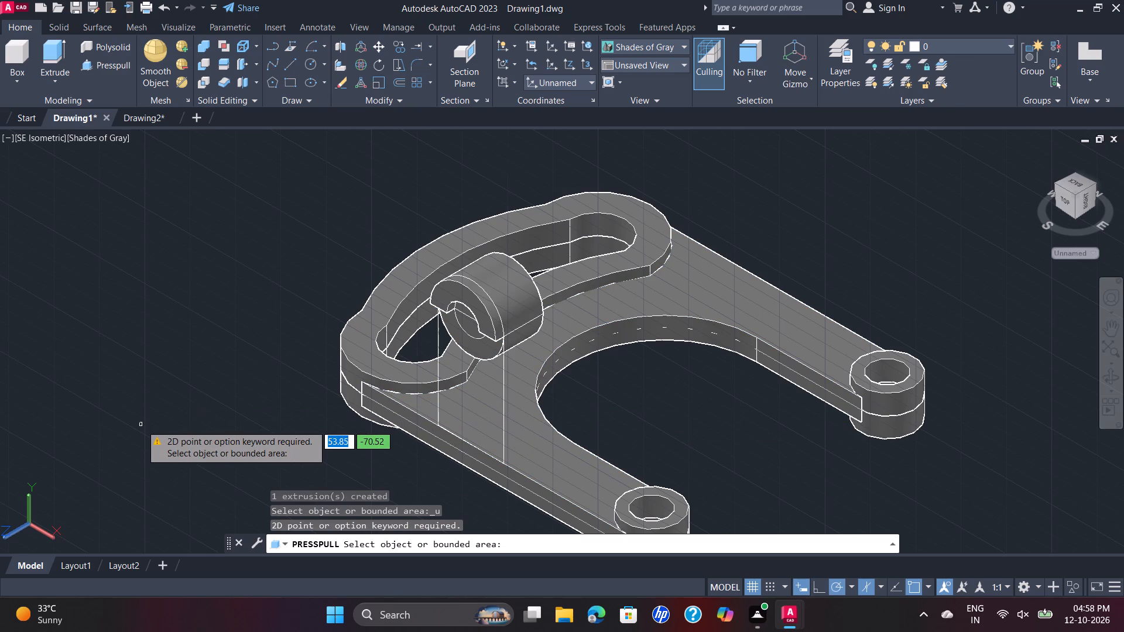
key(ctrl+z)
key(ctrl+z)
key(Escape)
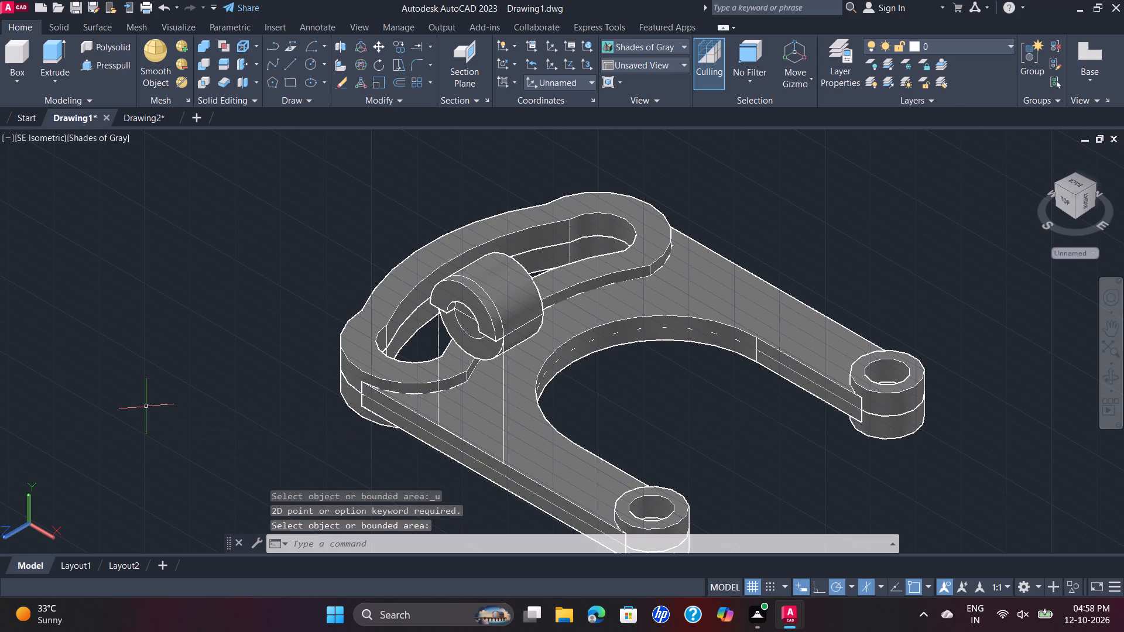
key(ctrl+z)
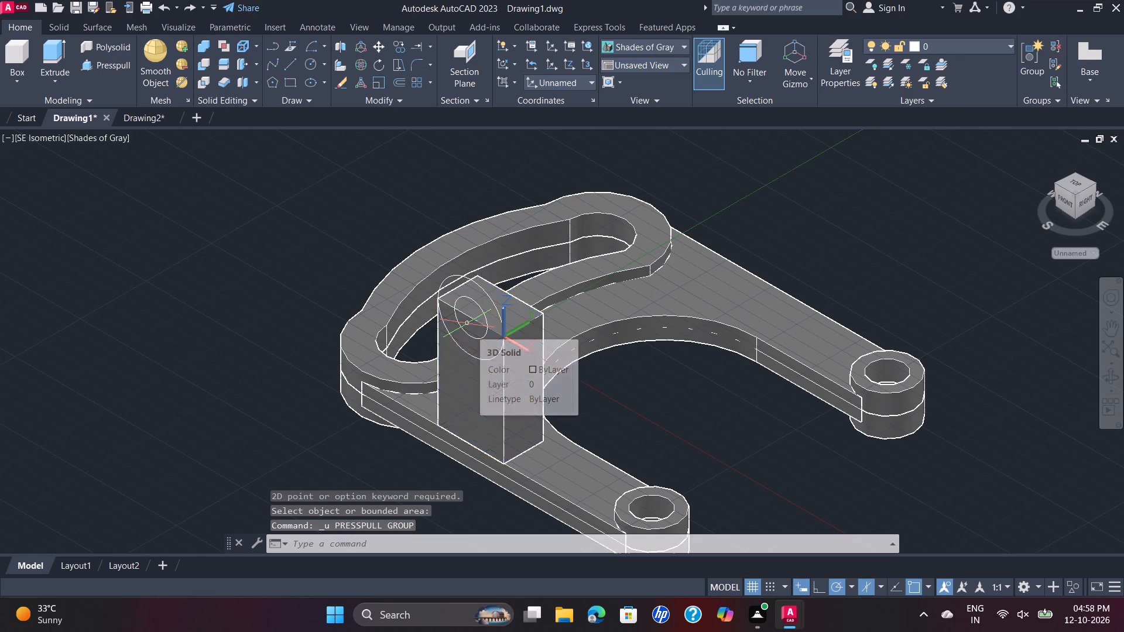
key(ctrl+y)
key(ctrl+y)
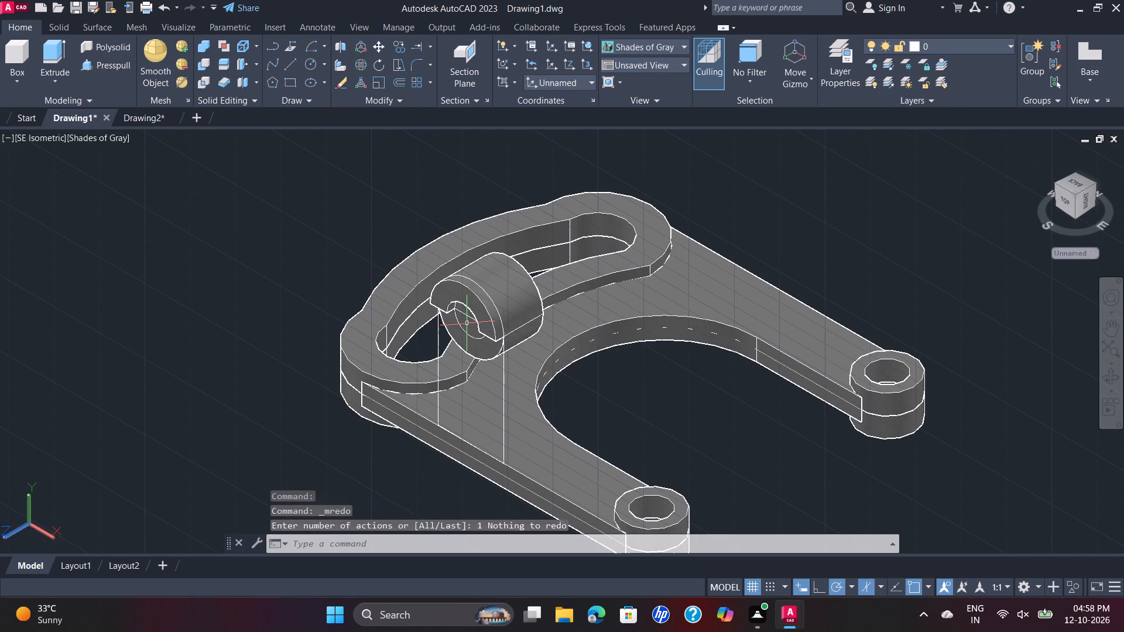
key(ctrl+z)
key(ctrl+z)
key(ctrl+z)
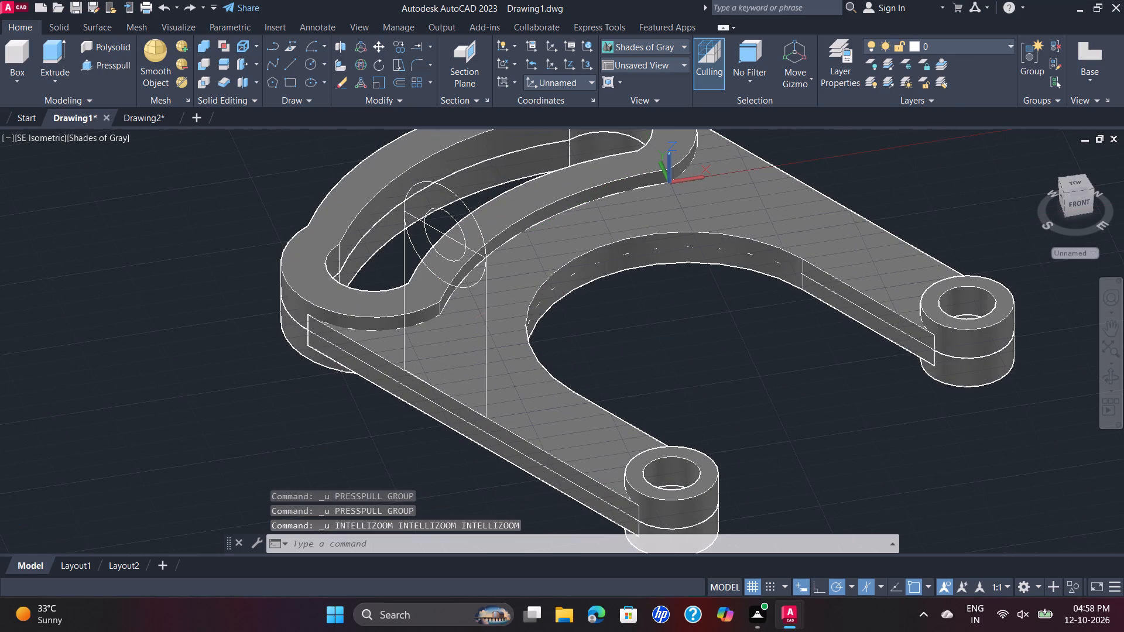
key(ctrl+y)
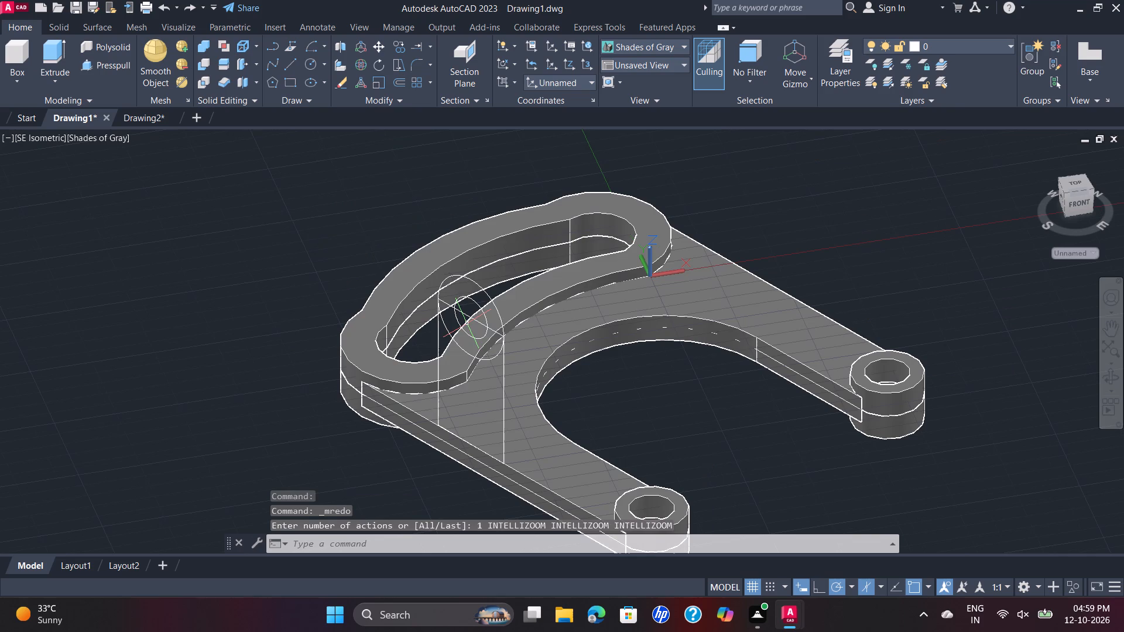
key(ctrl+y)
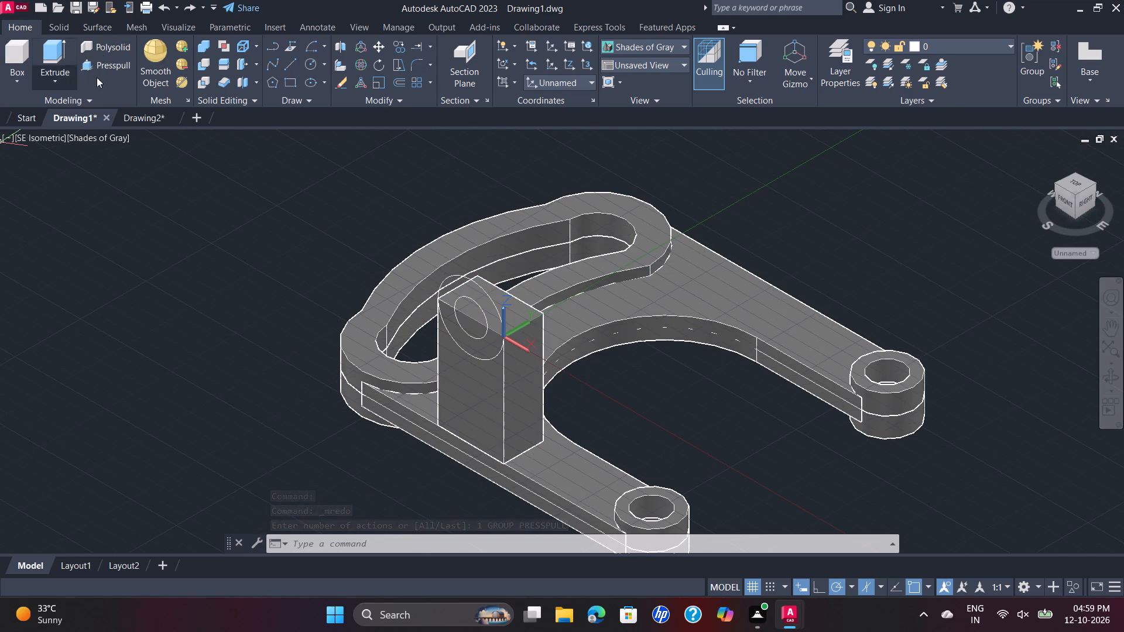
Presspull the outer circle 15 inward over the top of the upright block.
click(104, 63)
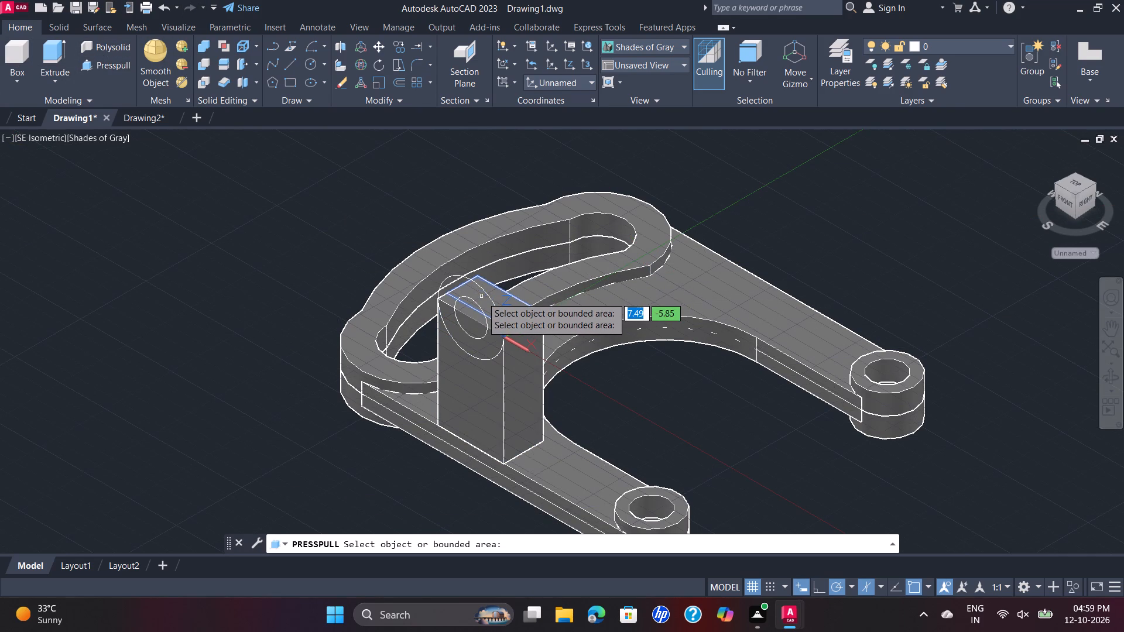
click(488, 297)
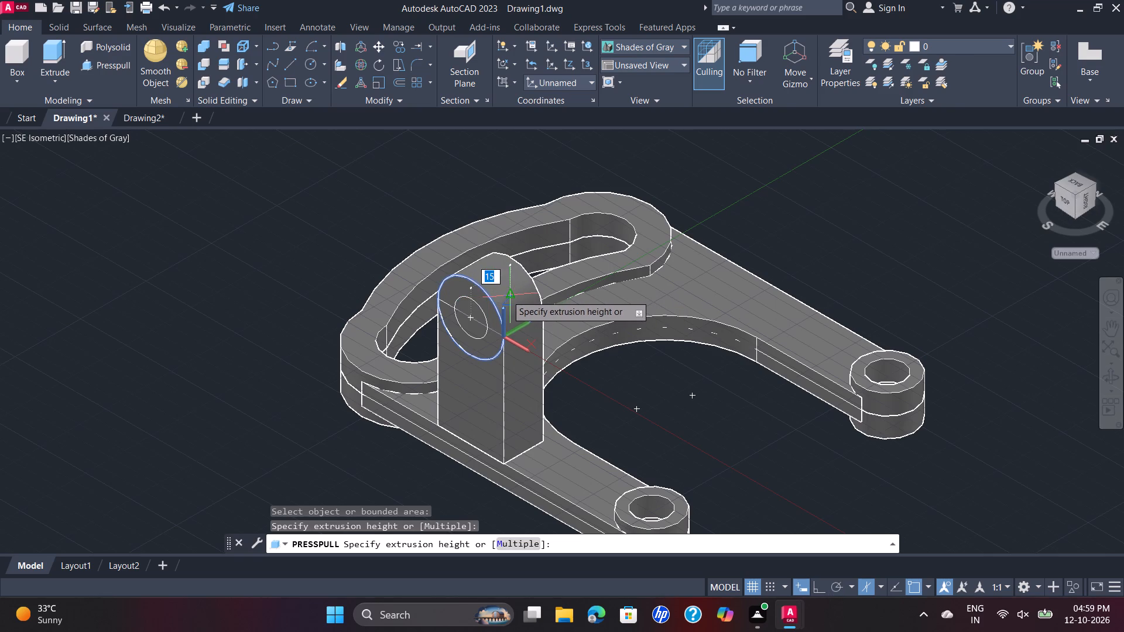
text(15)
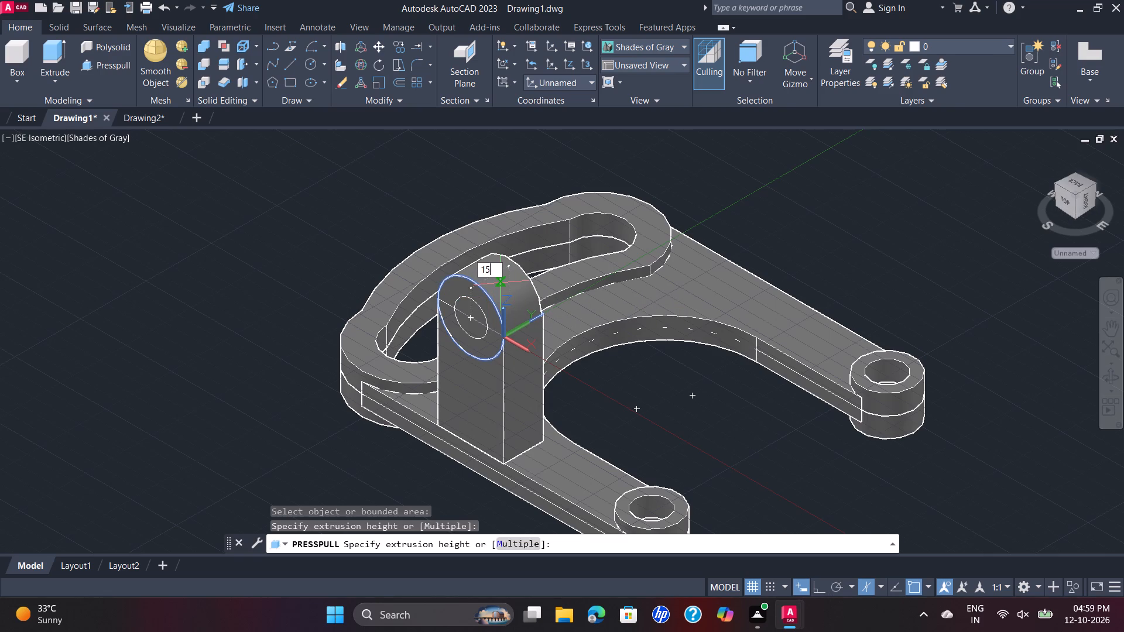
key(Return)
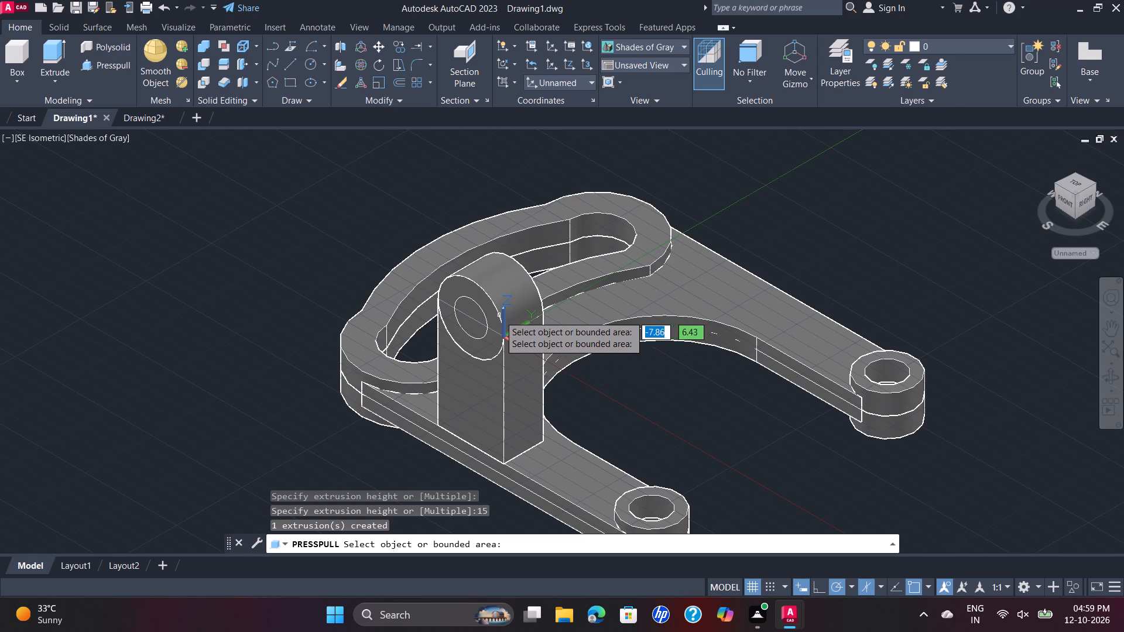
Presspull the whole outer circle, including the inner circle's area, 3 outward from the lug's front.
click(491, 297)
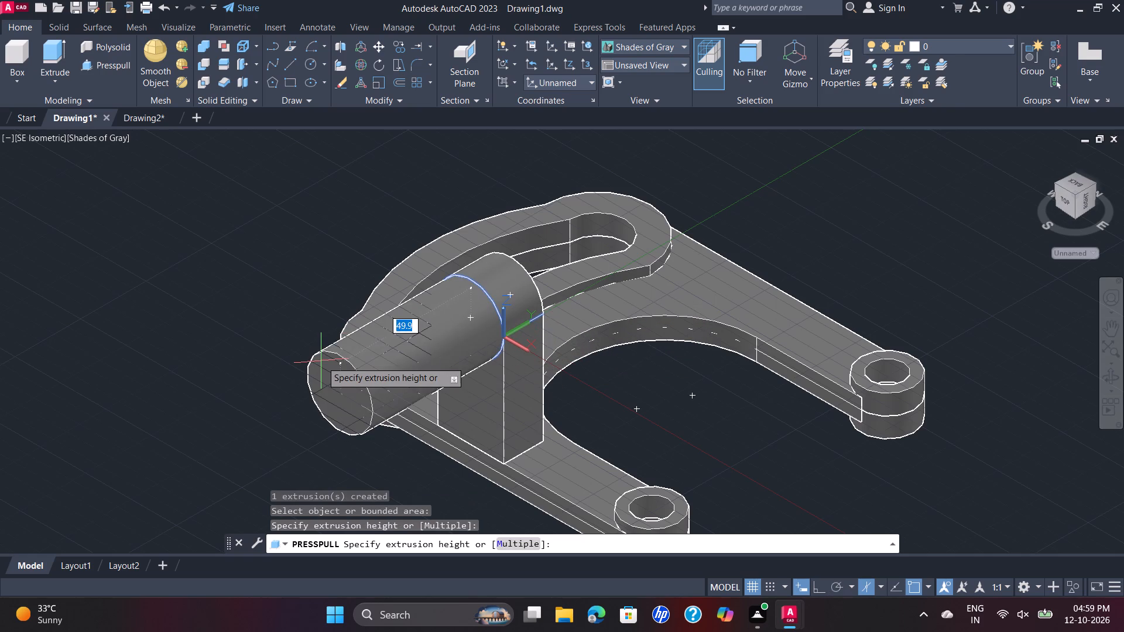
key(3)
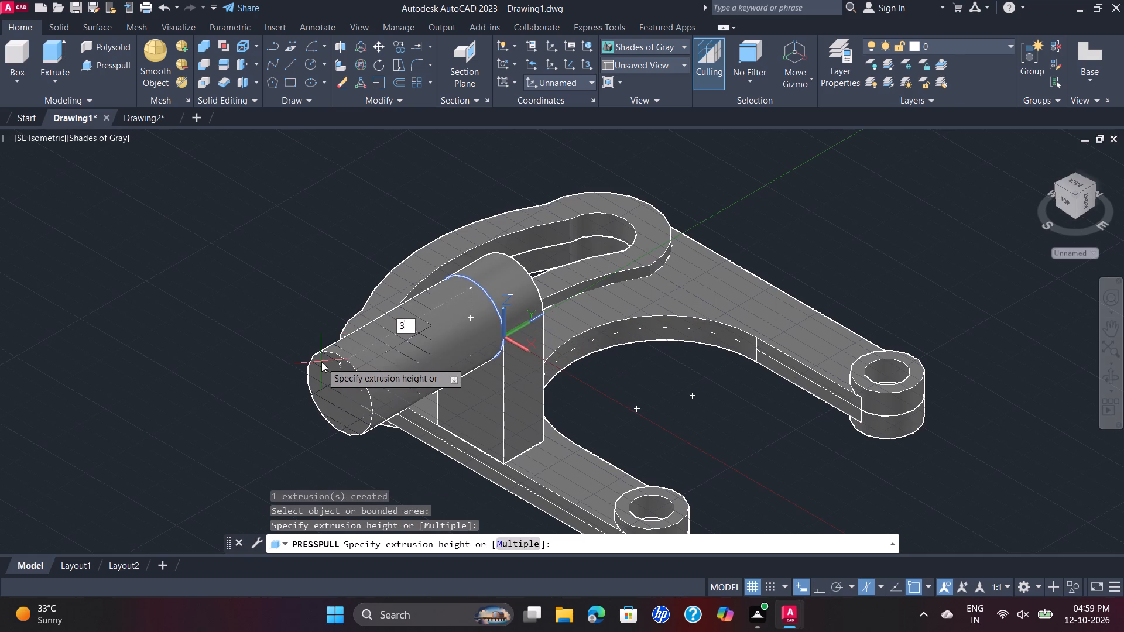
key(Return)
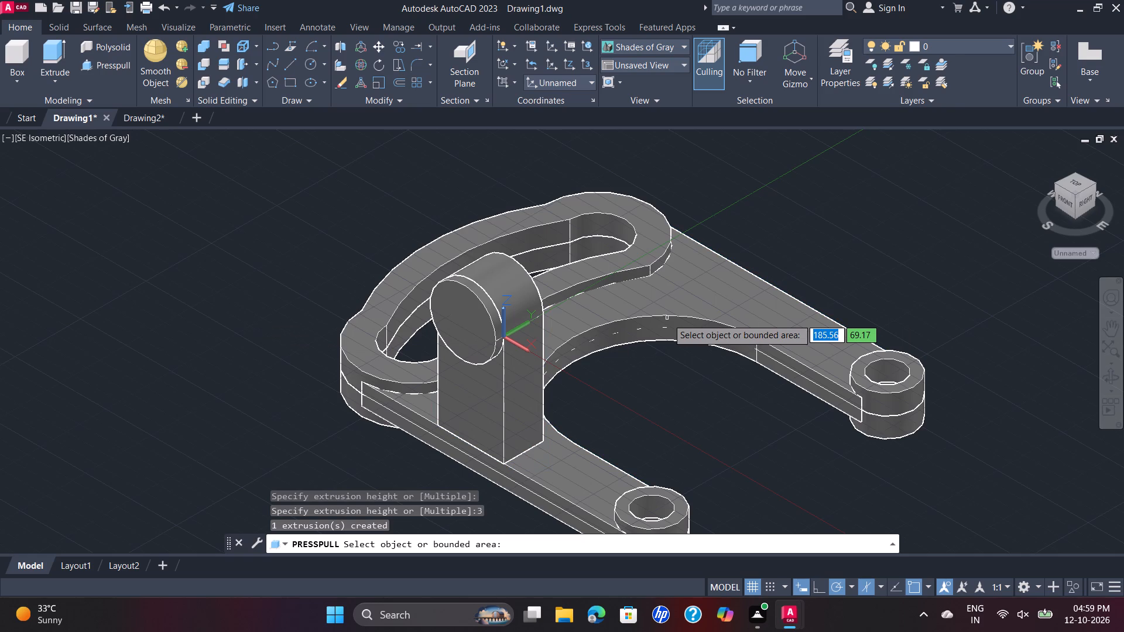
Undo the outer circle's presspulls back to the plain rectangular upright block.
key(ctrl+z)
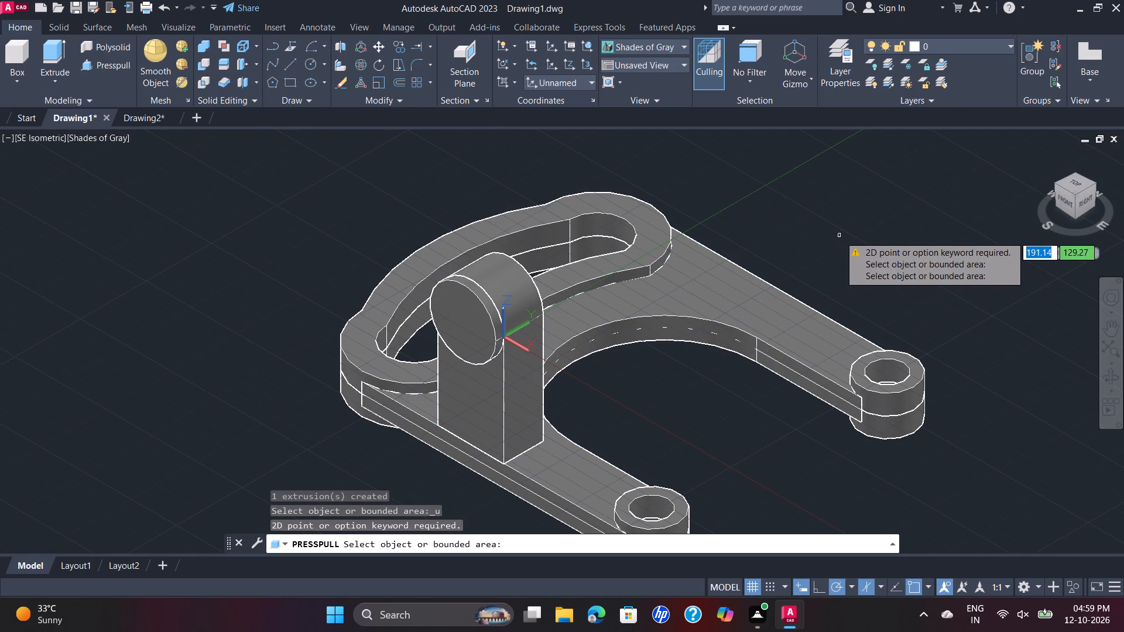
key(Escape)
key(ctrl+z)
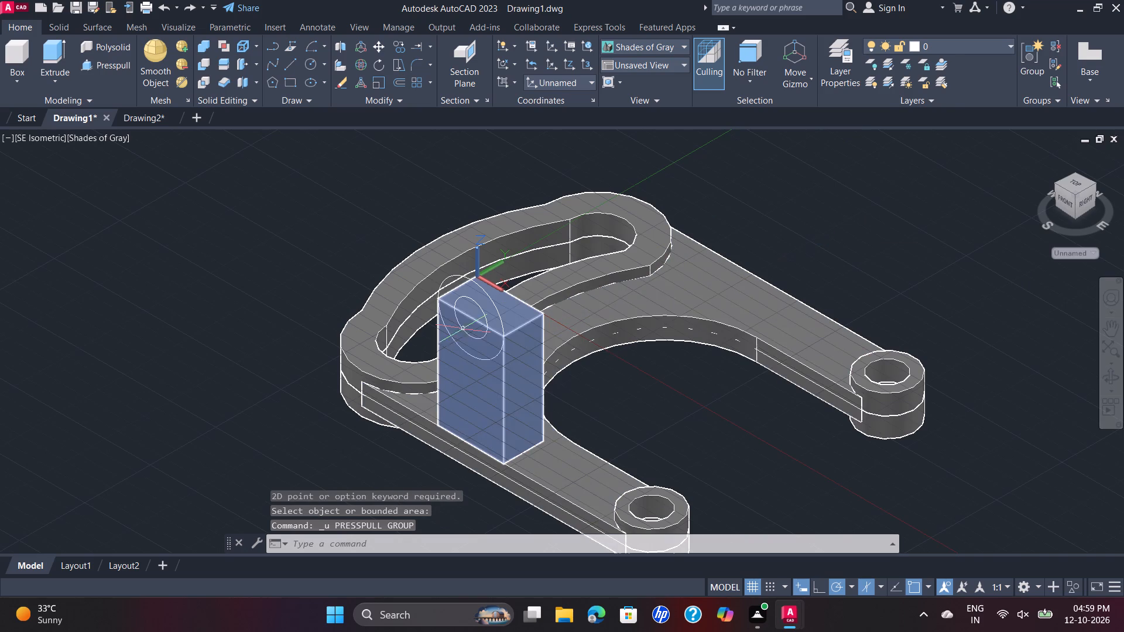
Presspull the outer circle 15 inward over the upright block to form the lug's rounded top.
click(99, 66)
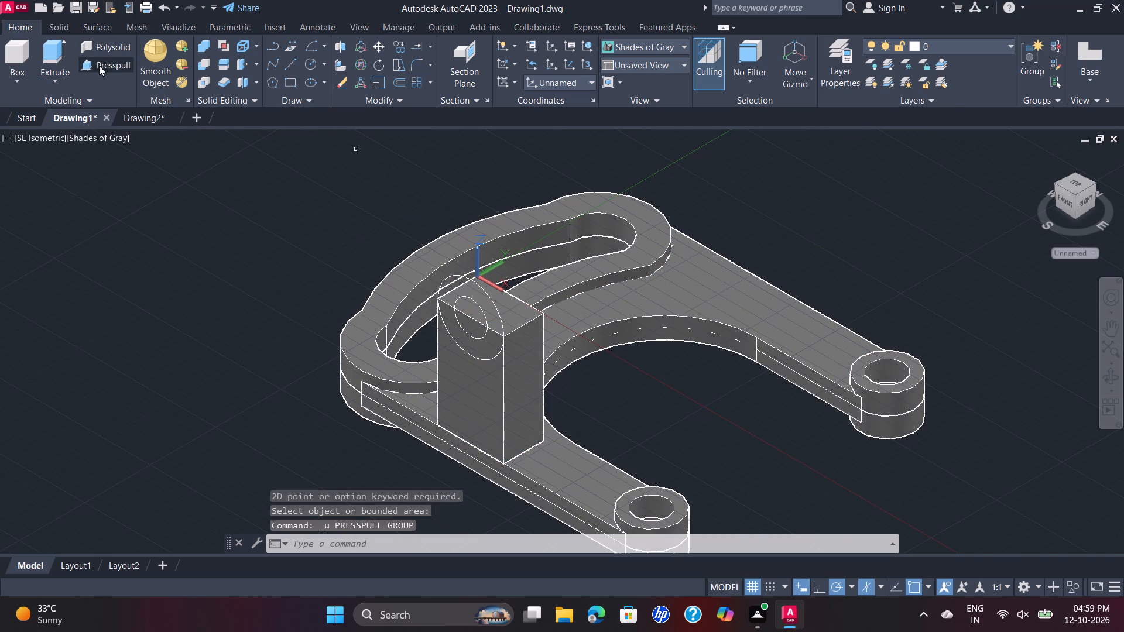
click(496, 308)
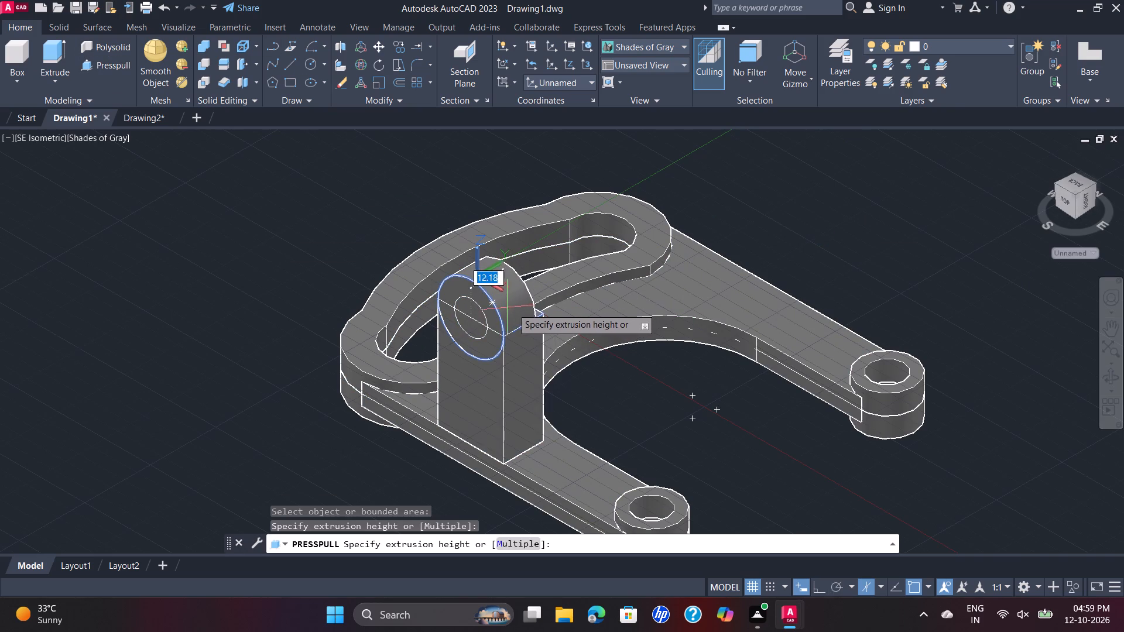
text(15)
key(Return)
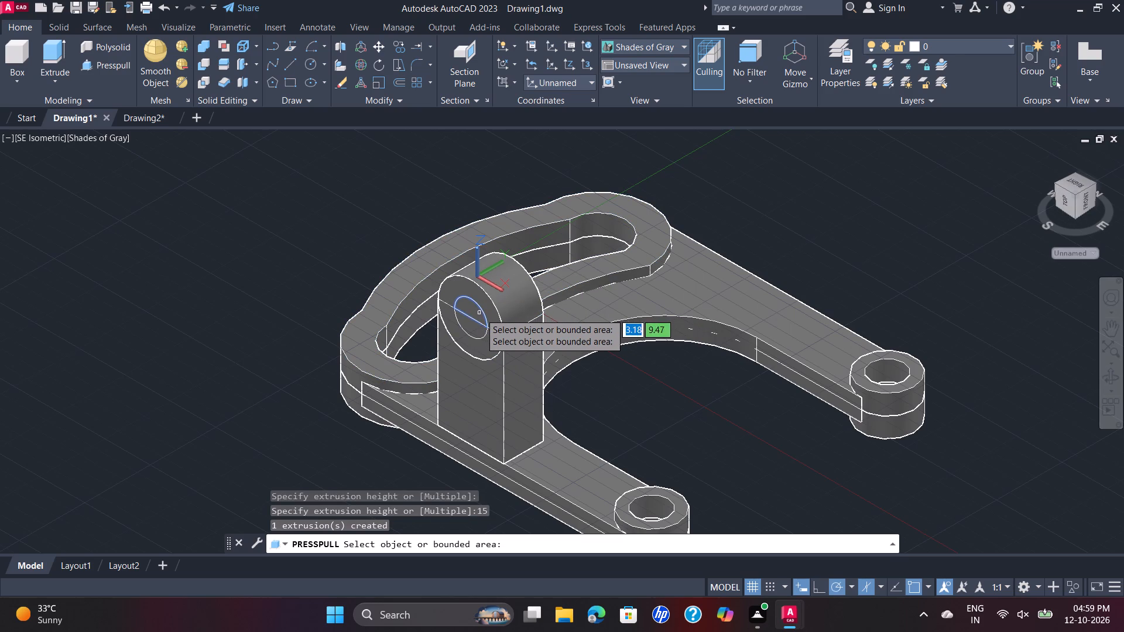
Presspull the upper and lower halves of the ring between the two circles 3 outward to form the lug's raised boss.
click(489, 308)
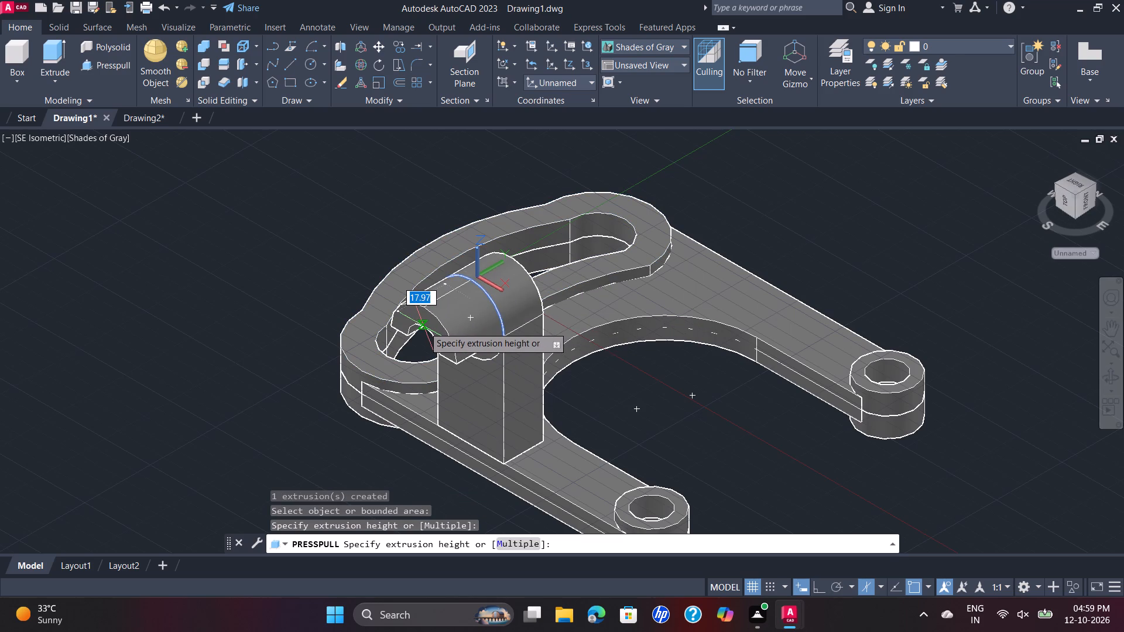
key(3)
key(Return)
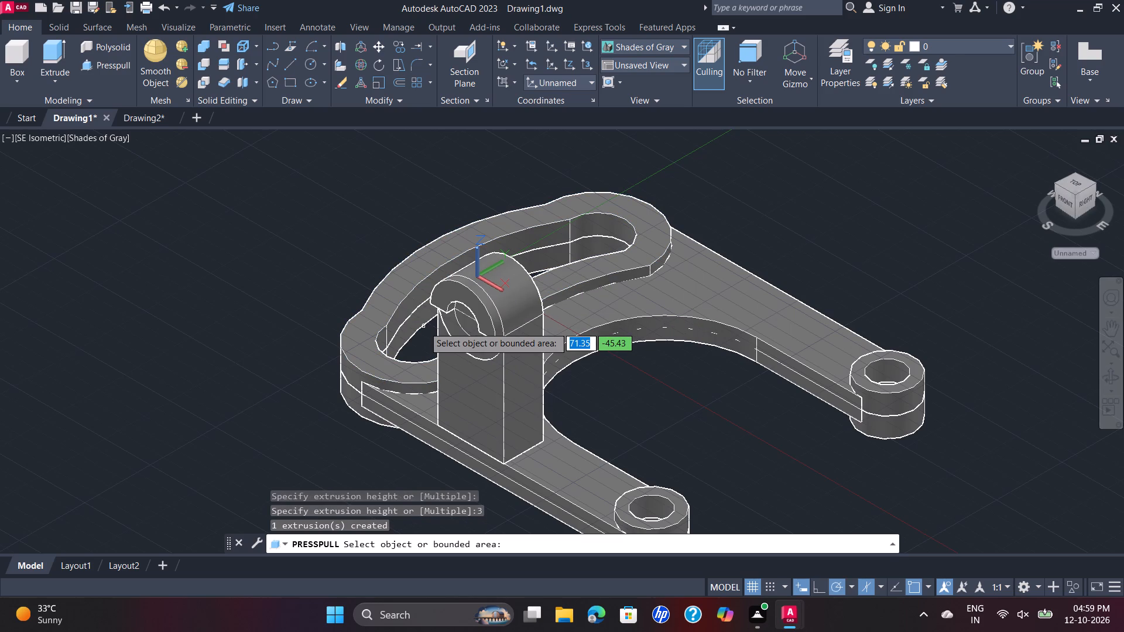
click(486, 348)
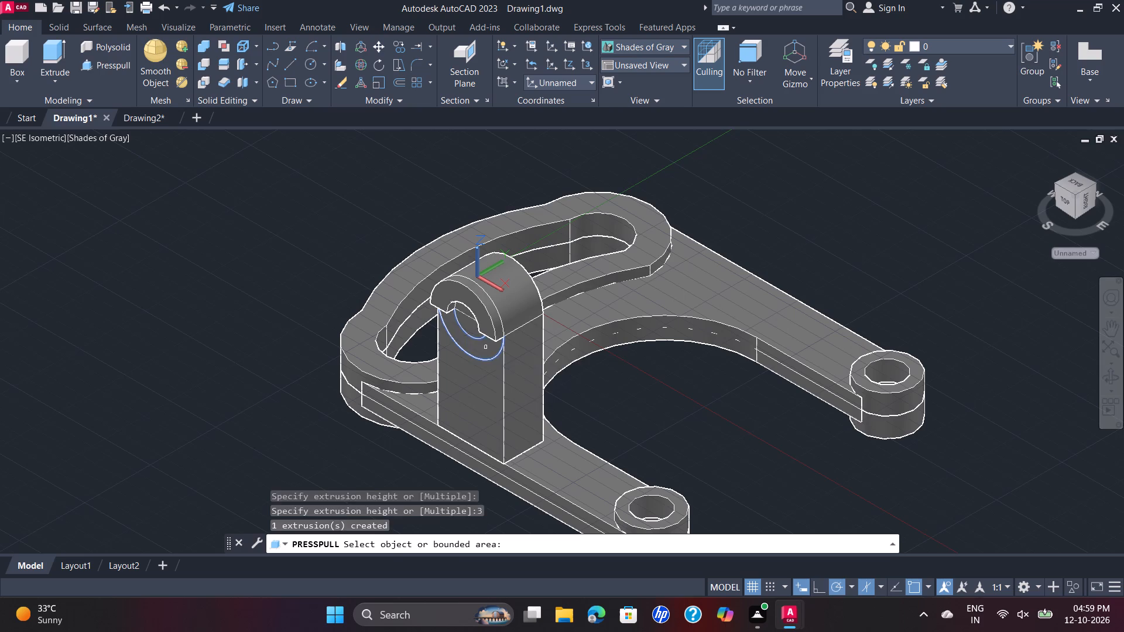
key(3)
key(Return)
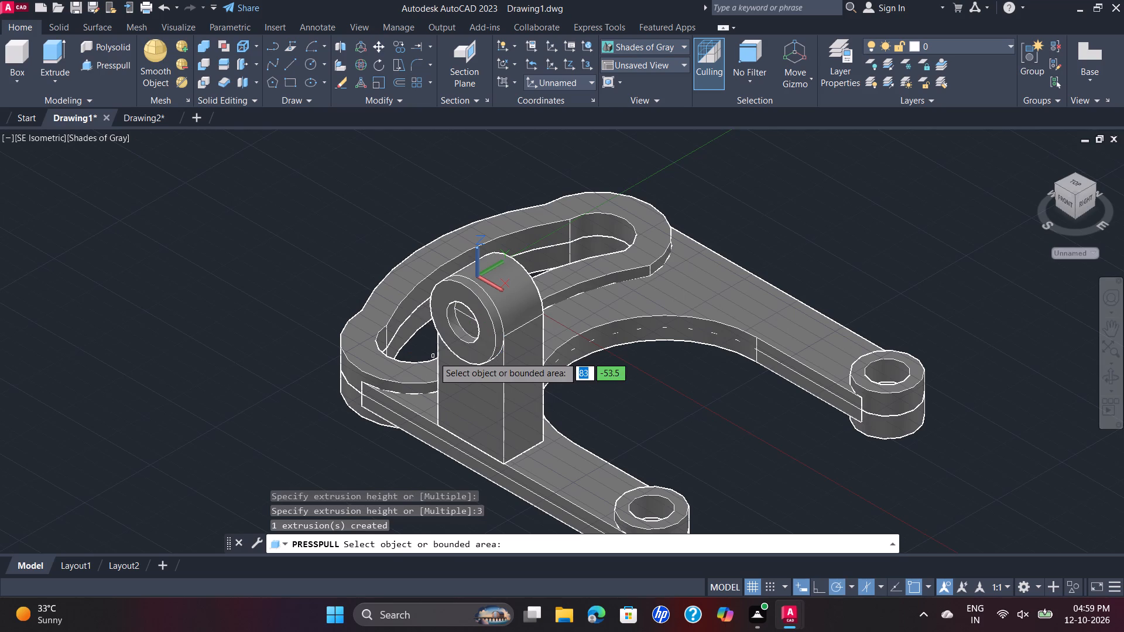
Presspull the lower half of the inner circle 15 inward through the lug for the hole.
click(468, 321)
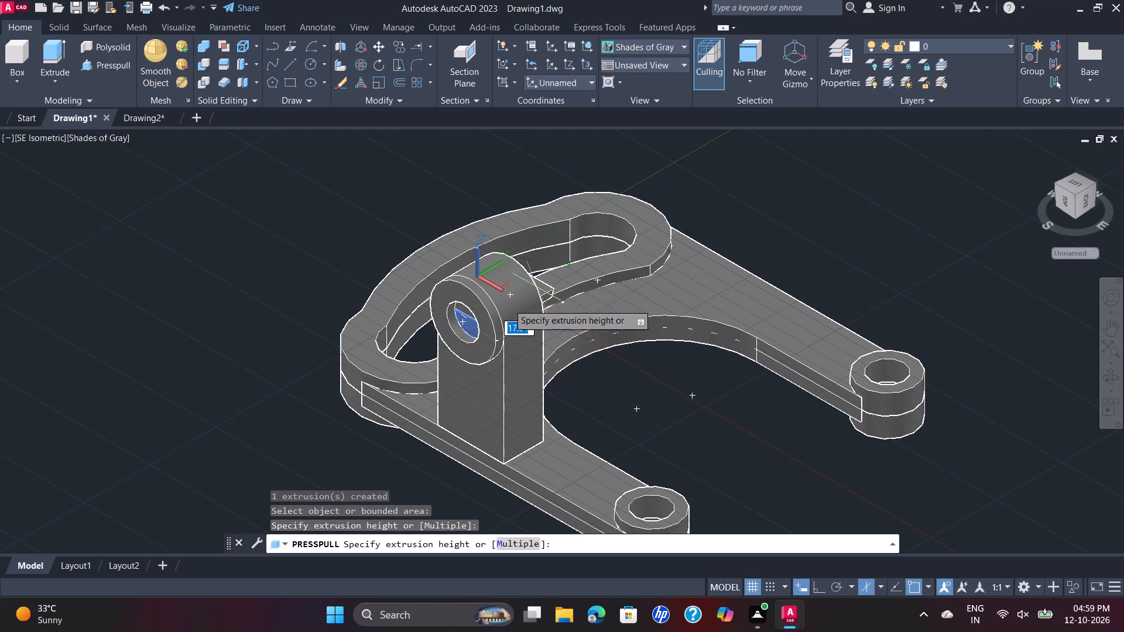
text(15)
key(Return)
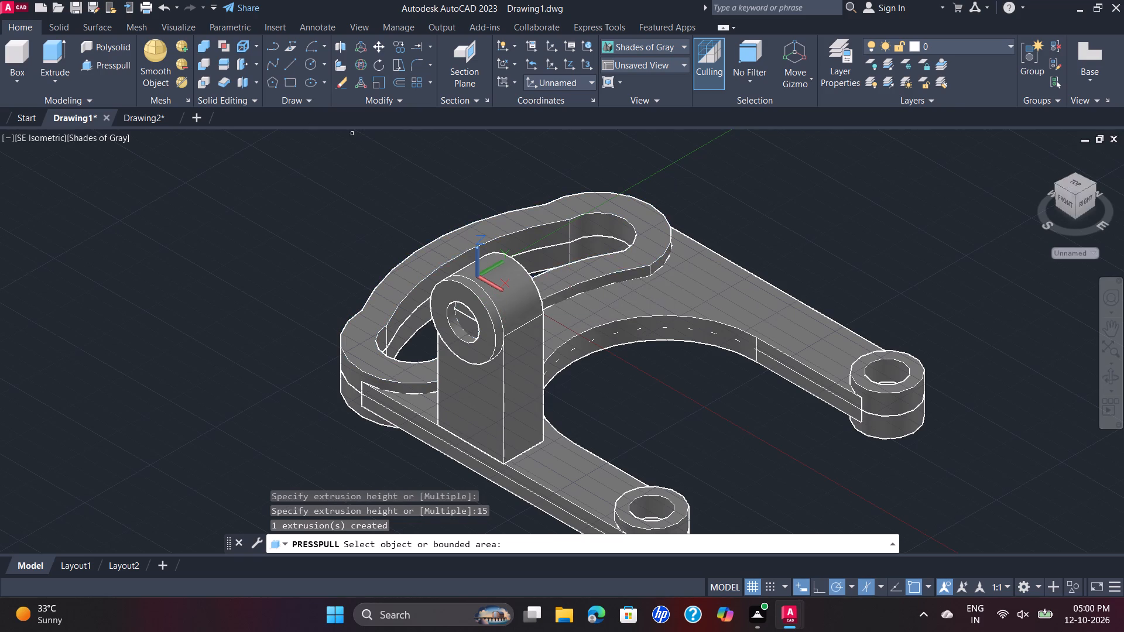
Presspull the upper half and the remaining lower half of the inner circle 15 inward through the lug to complete the hole.
click(467, 315)
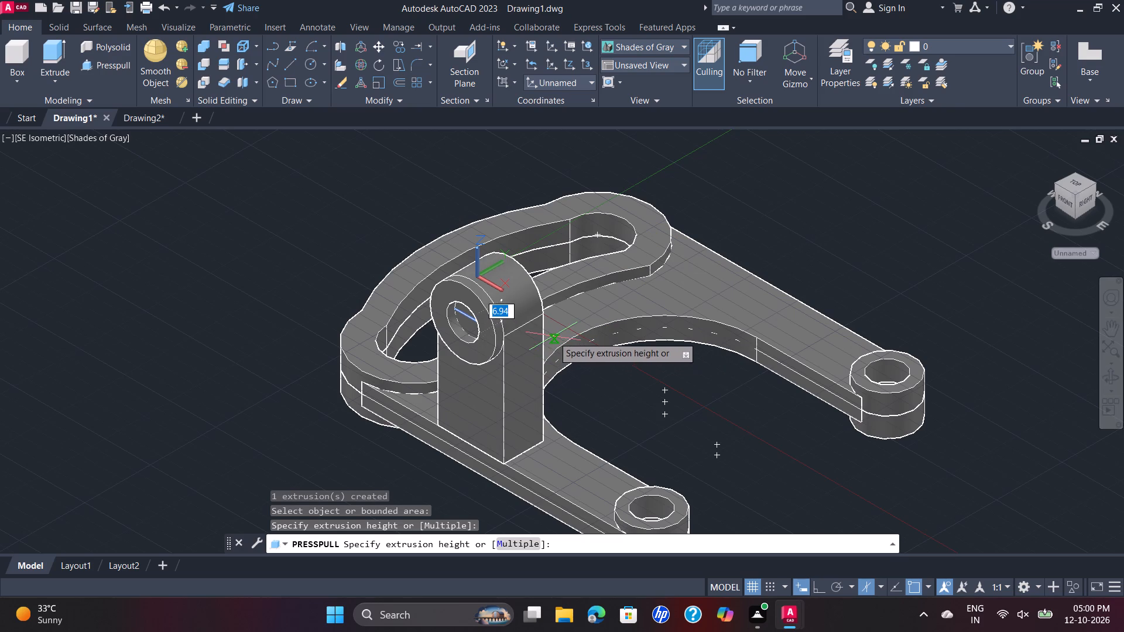
key(Escape)
shift+middle_drag(628, 411, 643, 408)
shift+scroll(628, 411, down, 1)
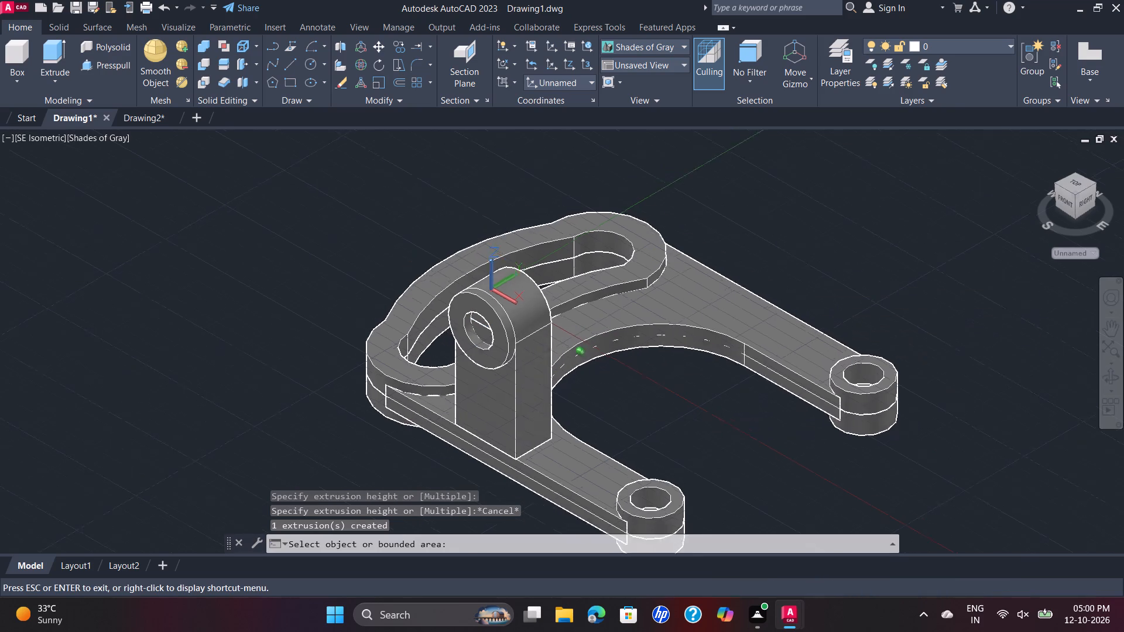
shift+middle_drag(643, 408, 693, 353)
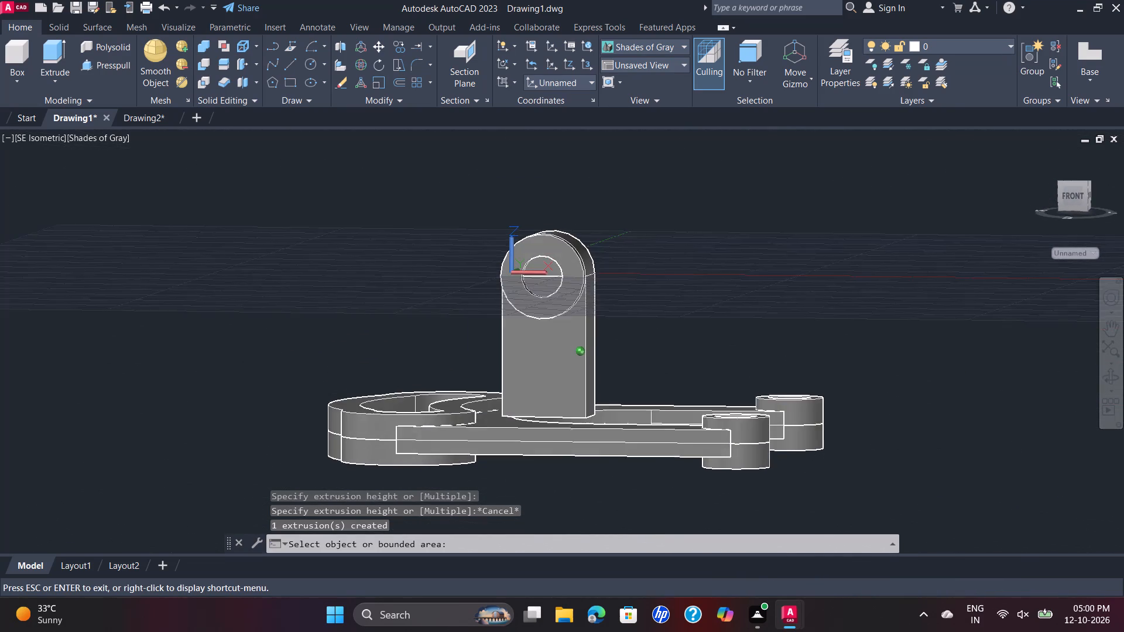
shift+middle_drag(693, 353, 691, 353)
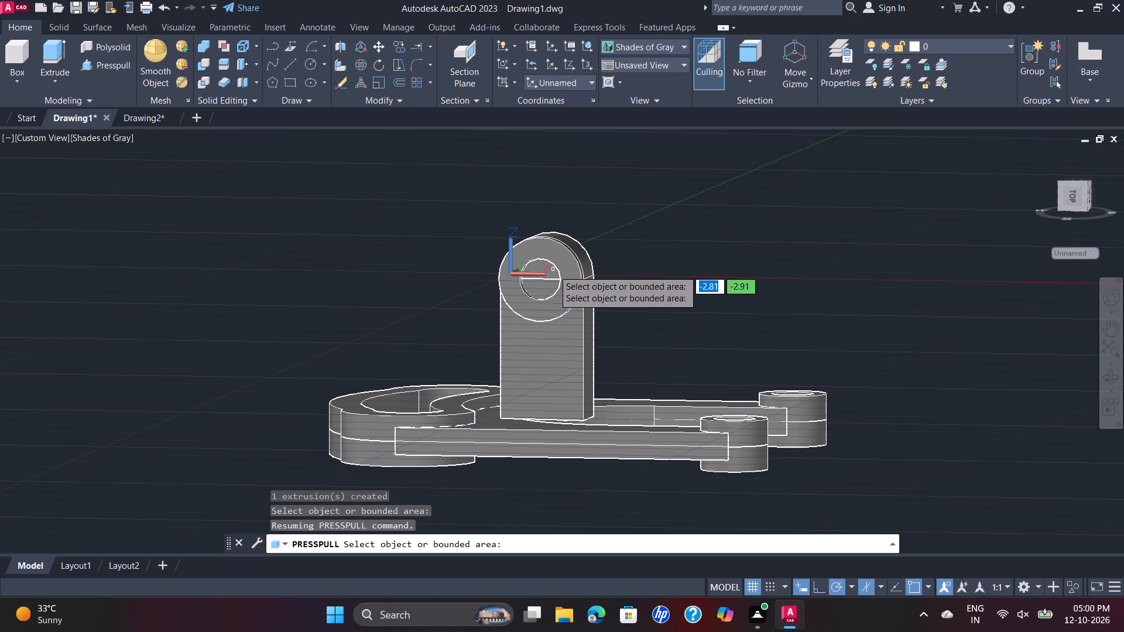
click(553, 270)
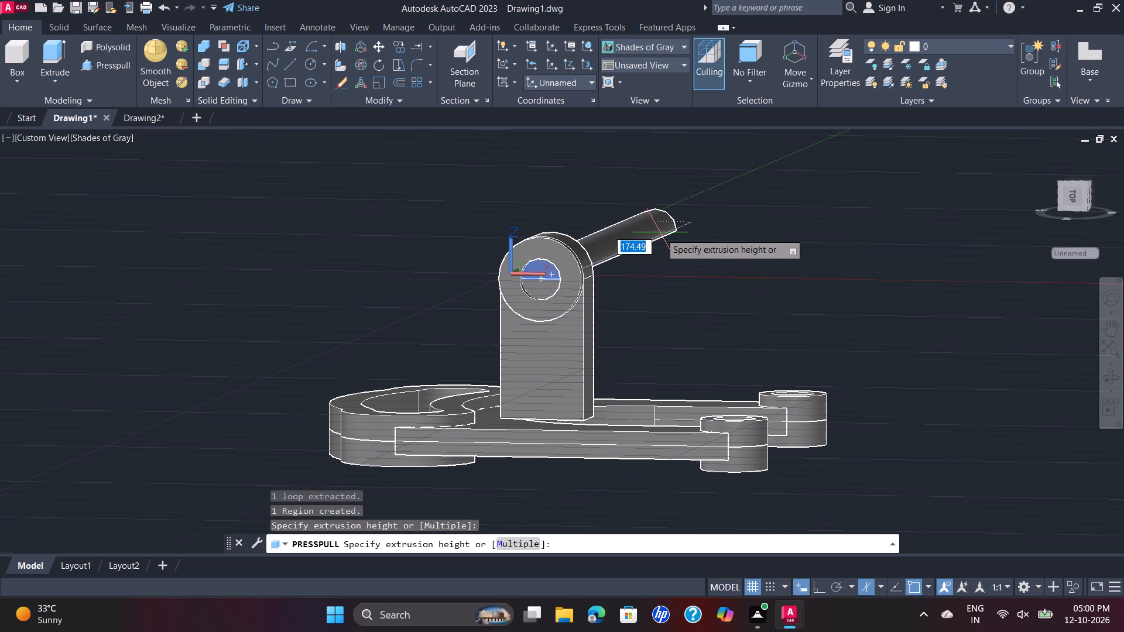
text(15)
key(Return)
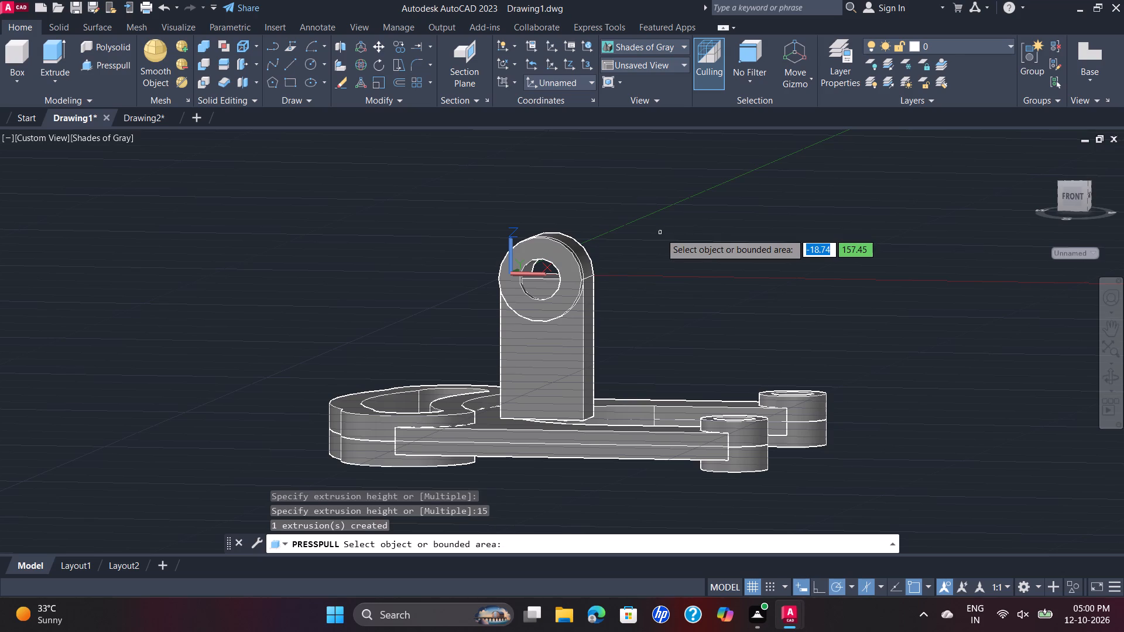
click(544, 280)
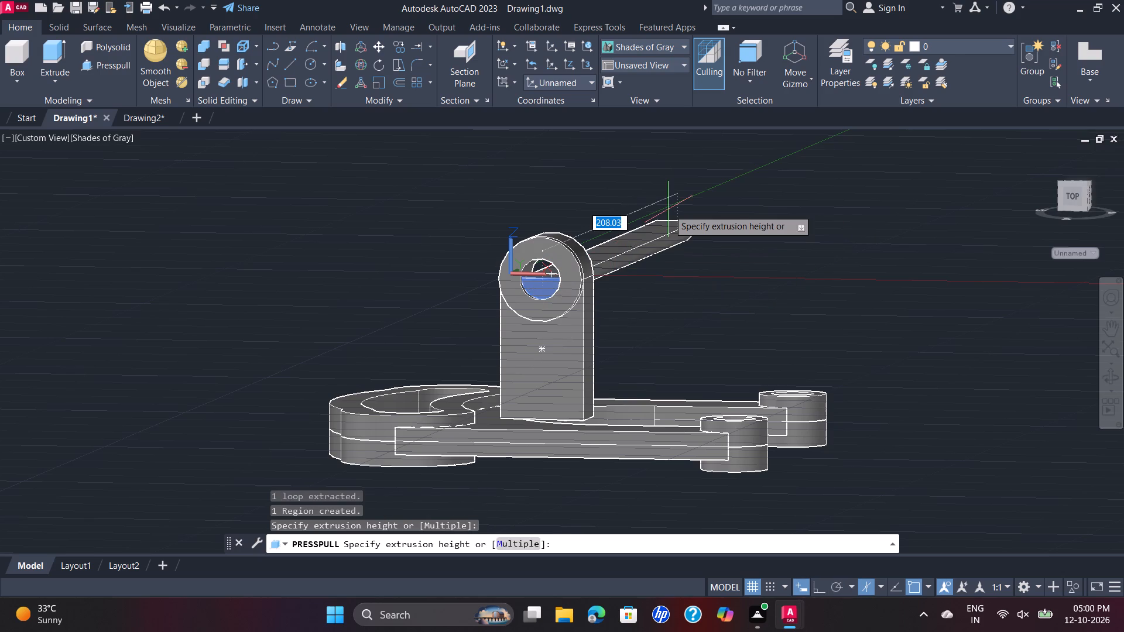
text(15)
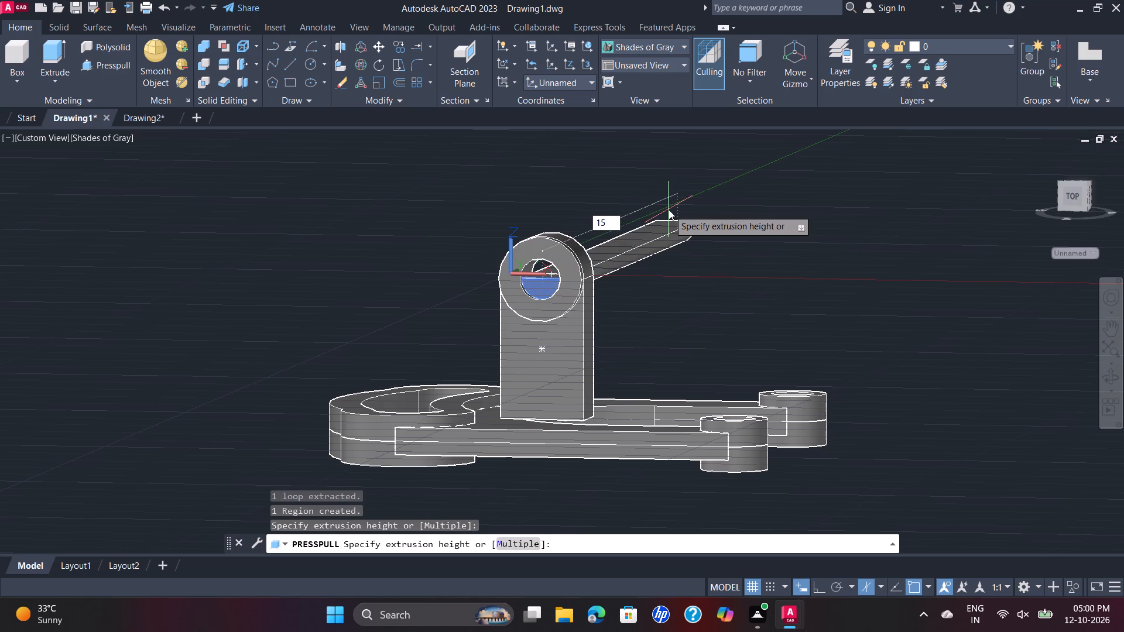
key(Return)
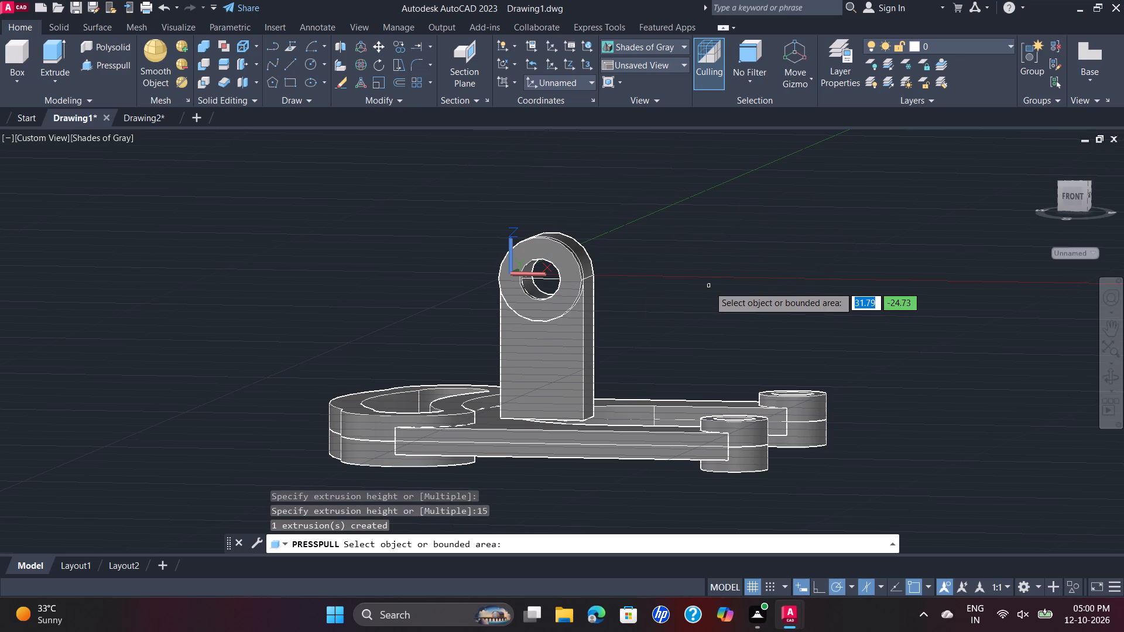
Examine the lug from the back and front, checking the through hole and how the lug sits on the base.
shift+middle_drag(709, 286, 659, 332)
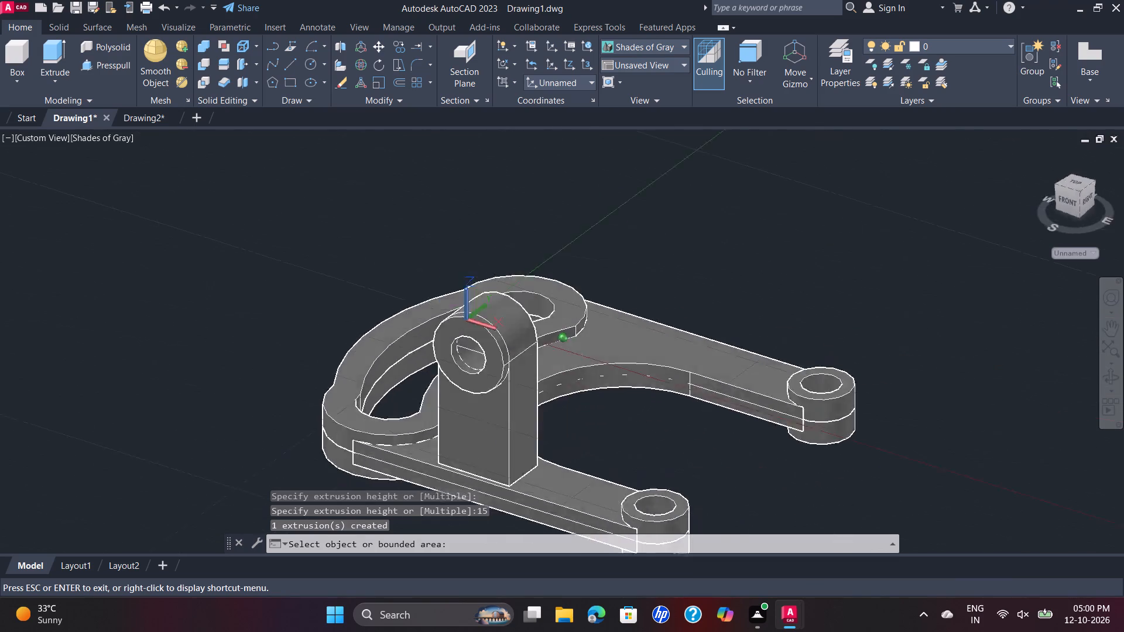
shift+middle_drag(659, 332, 413, 320)
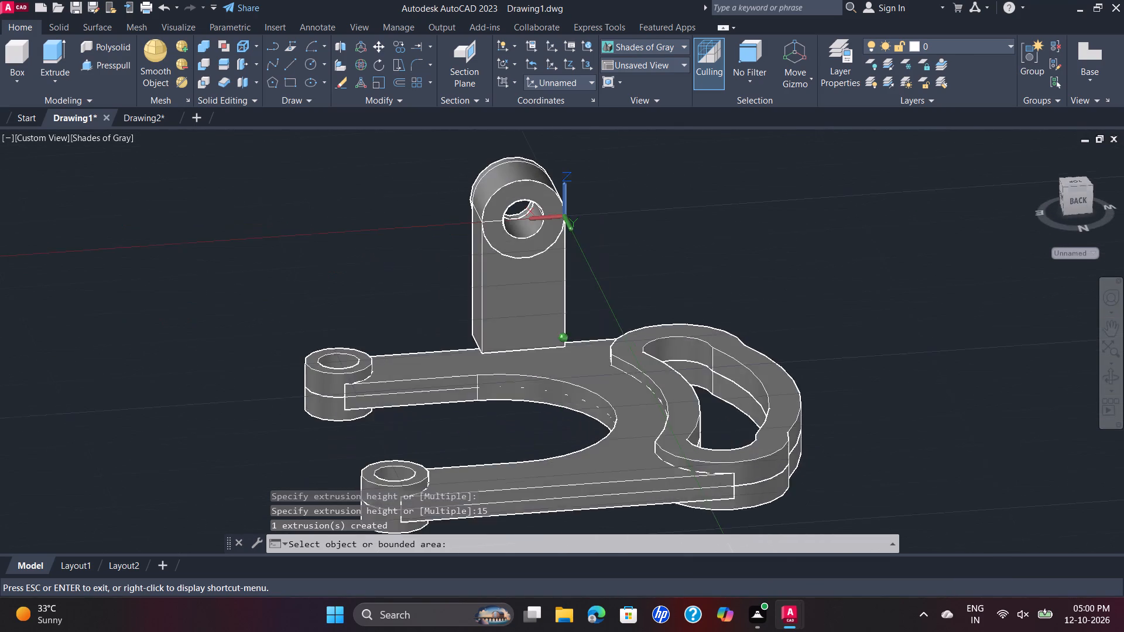
shift+middle_drag(413, 320, 413, 299)
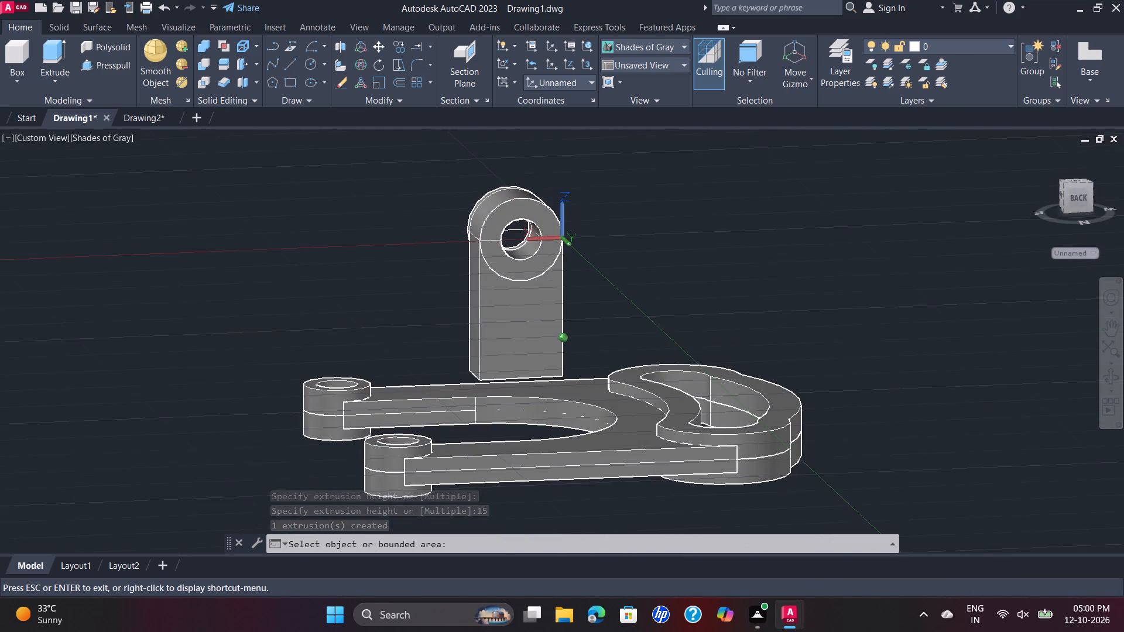
shift+middle_drag(413, 299, 406, 291)
shift+middle_drag(560, 327, 564, 320)
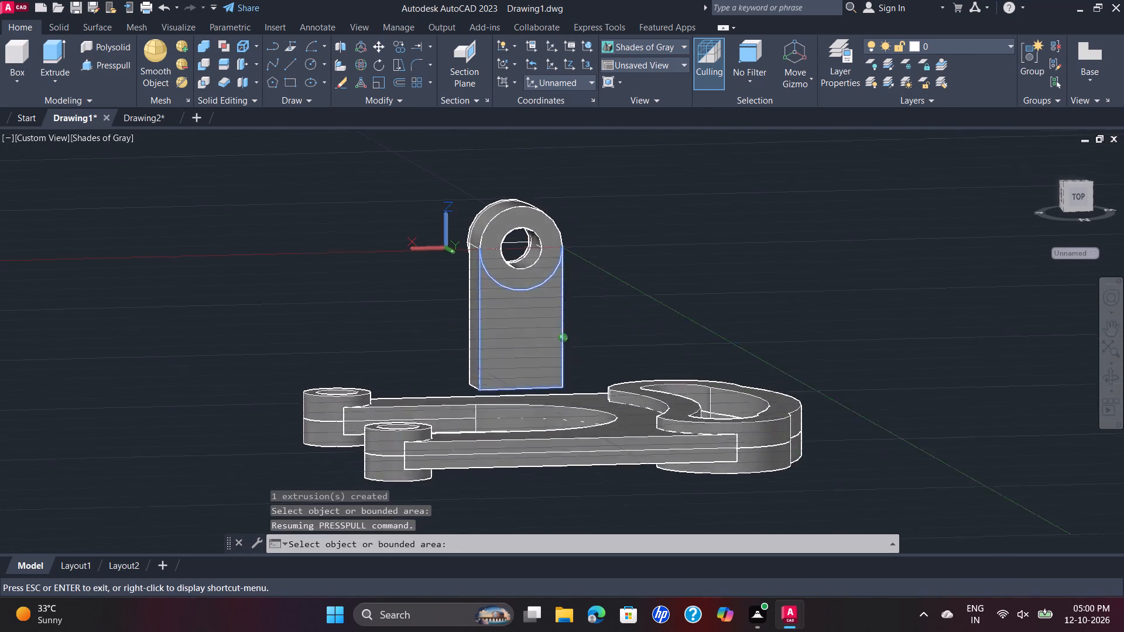
shift+middle_drag(564, 320, 534, 320)
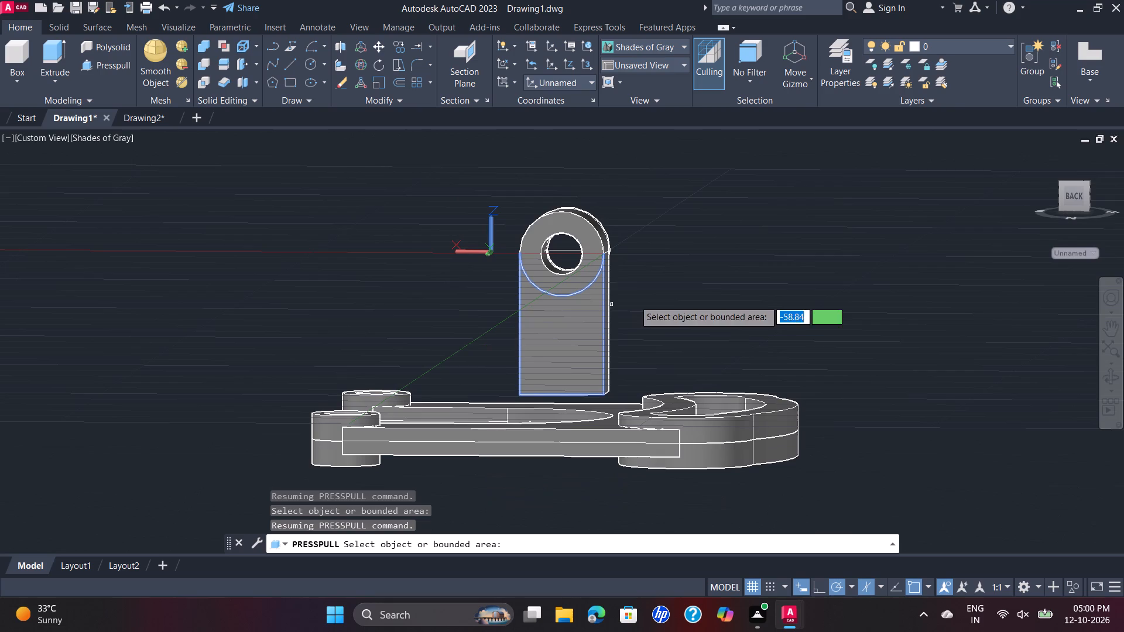
key(Escape)
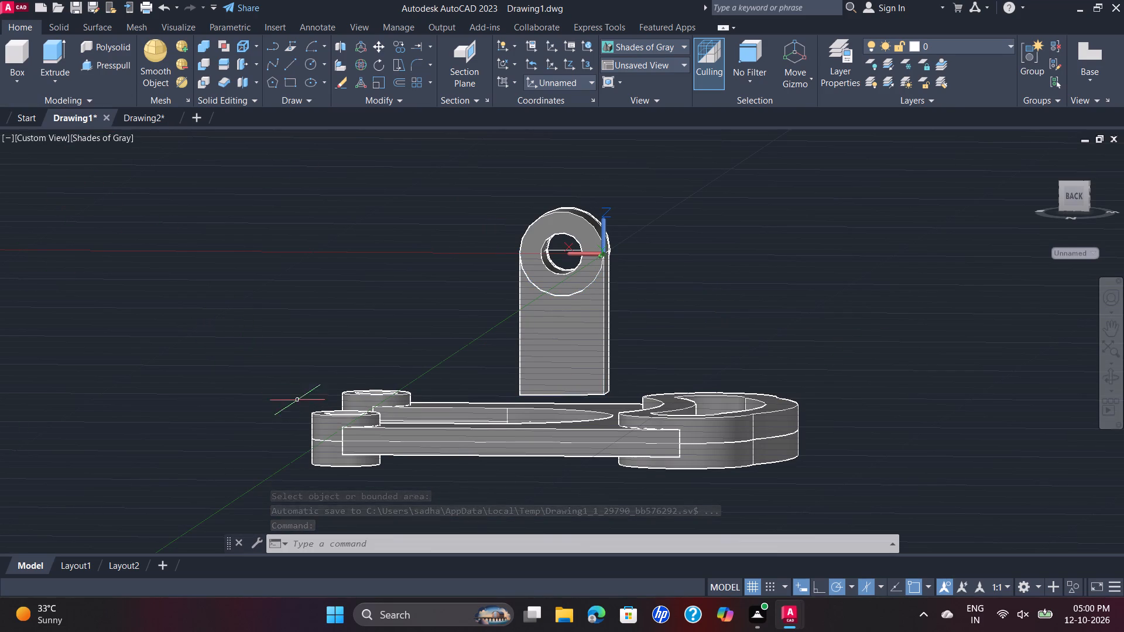
shift+middle_drag(296, 401, 565, 411)
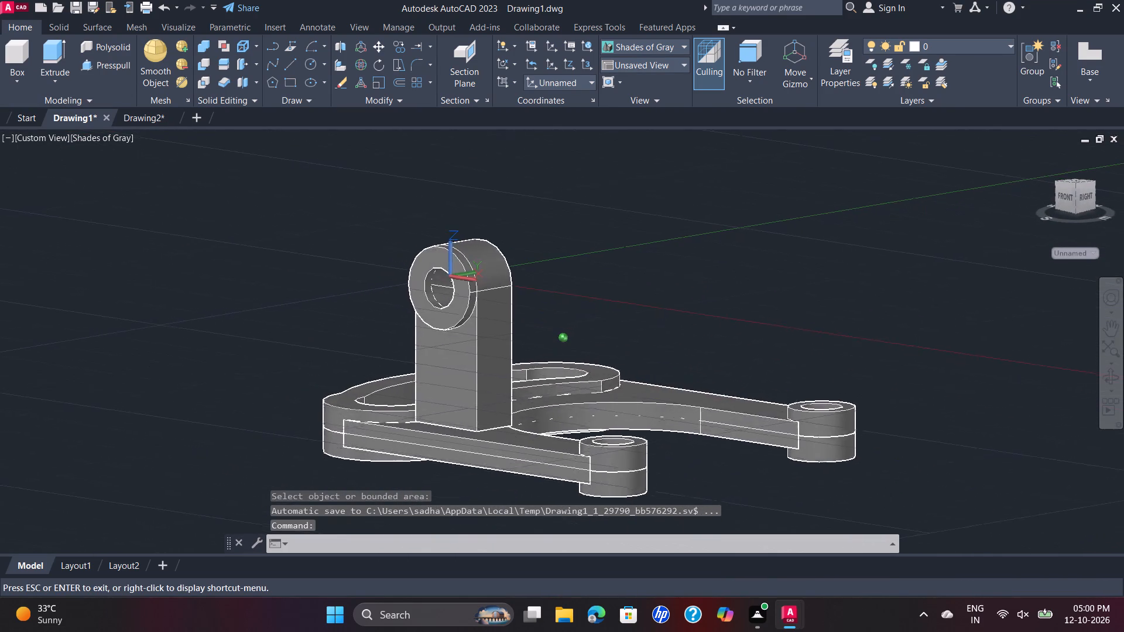
shift+middle_drag(565, 411, 643, 401)
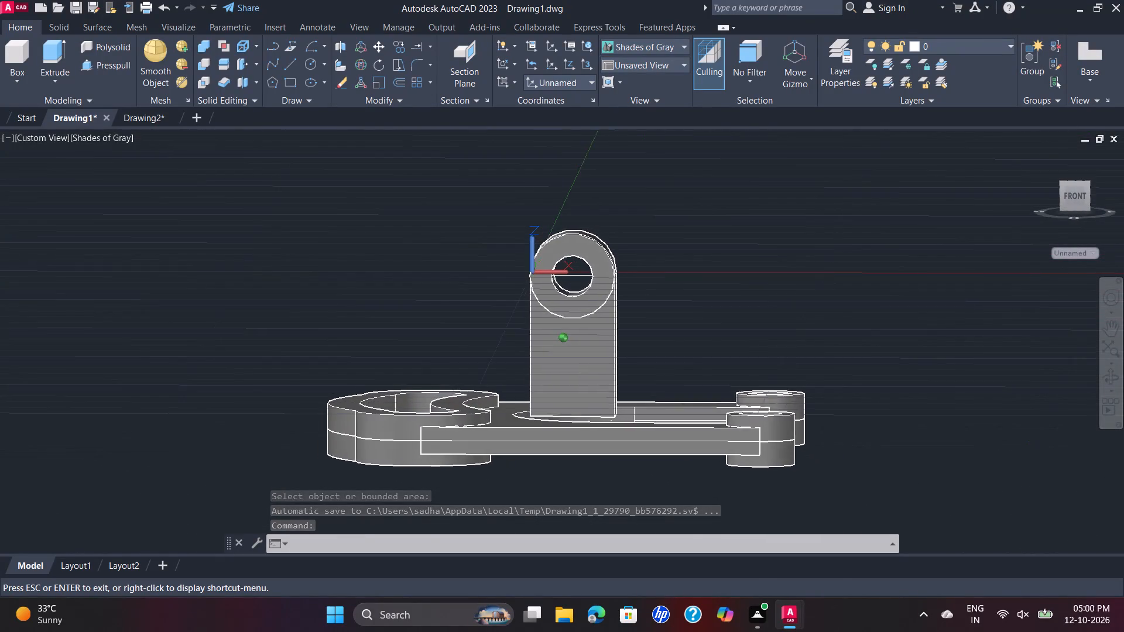
shift+middle_drag(643, 401, 643, 401)
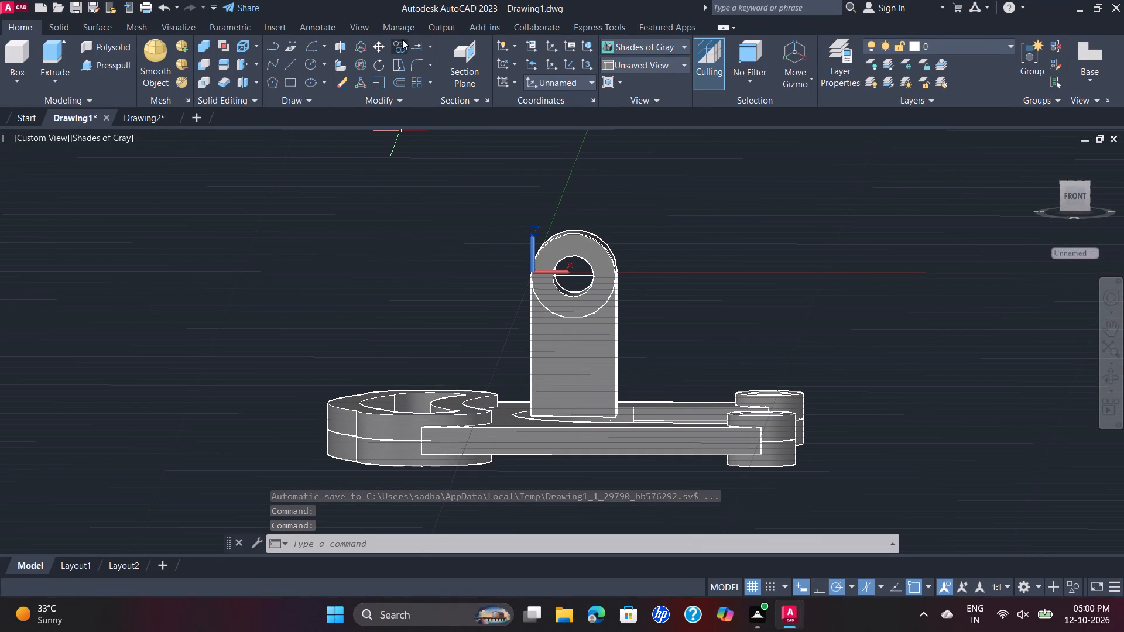
Move the whole lug, including its boss, from its bottom corner onto the front top edge of the base arm.
click(371, 46)
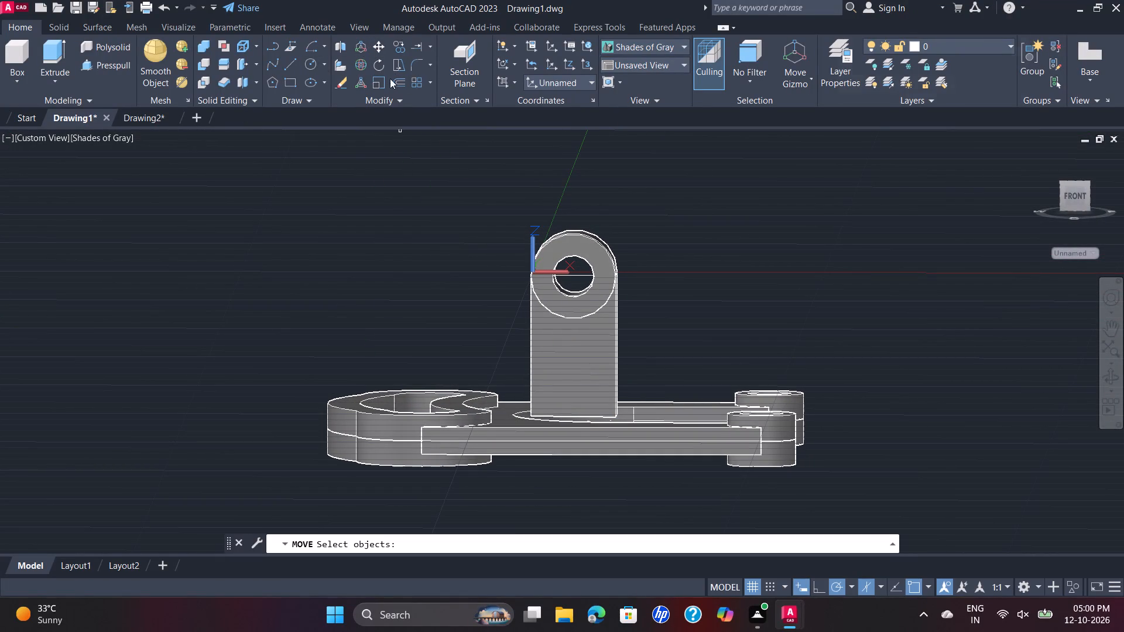
click(326, 191)
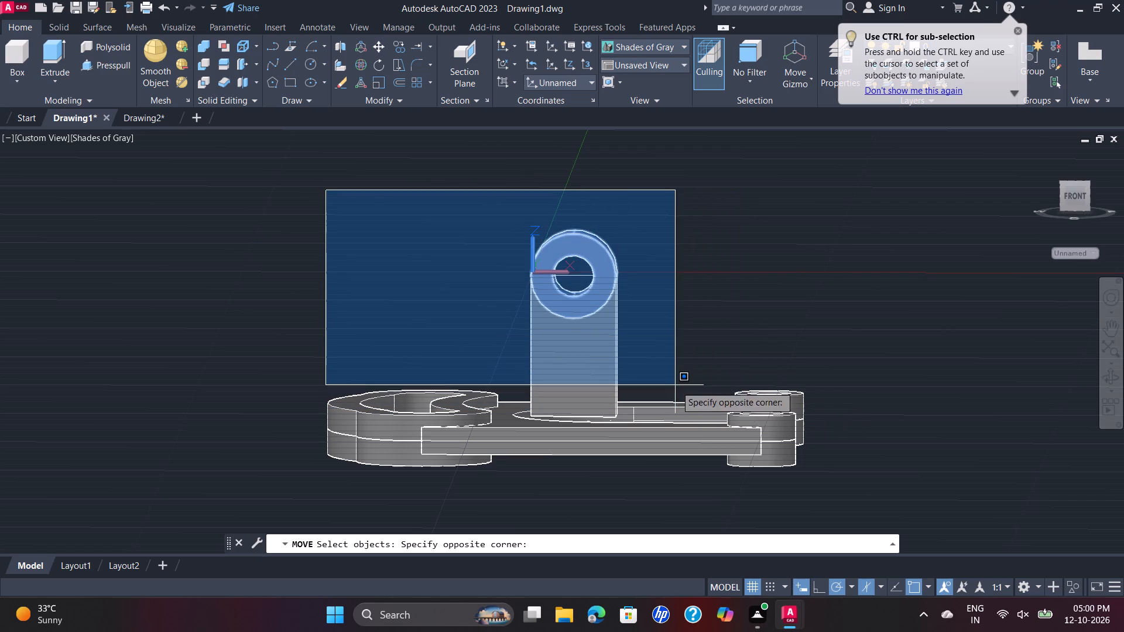
click(668, 375)
click(606, 342)
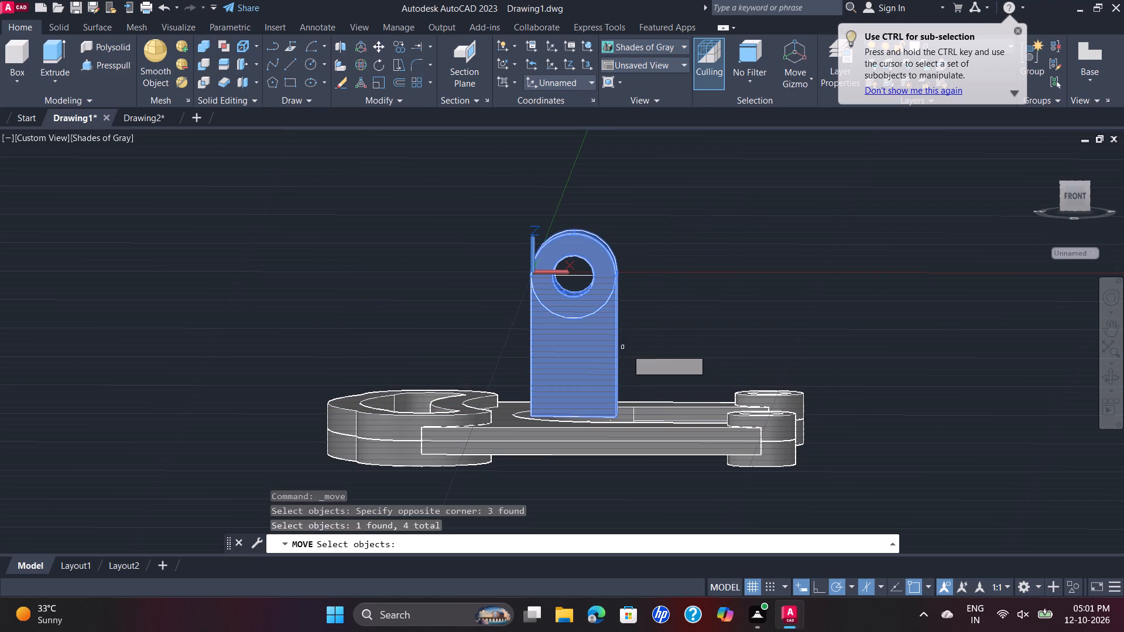
right_click(670, 312)
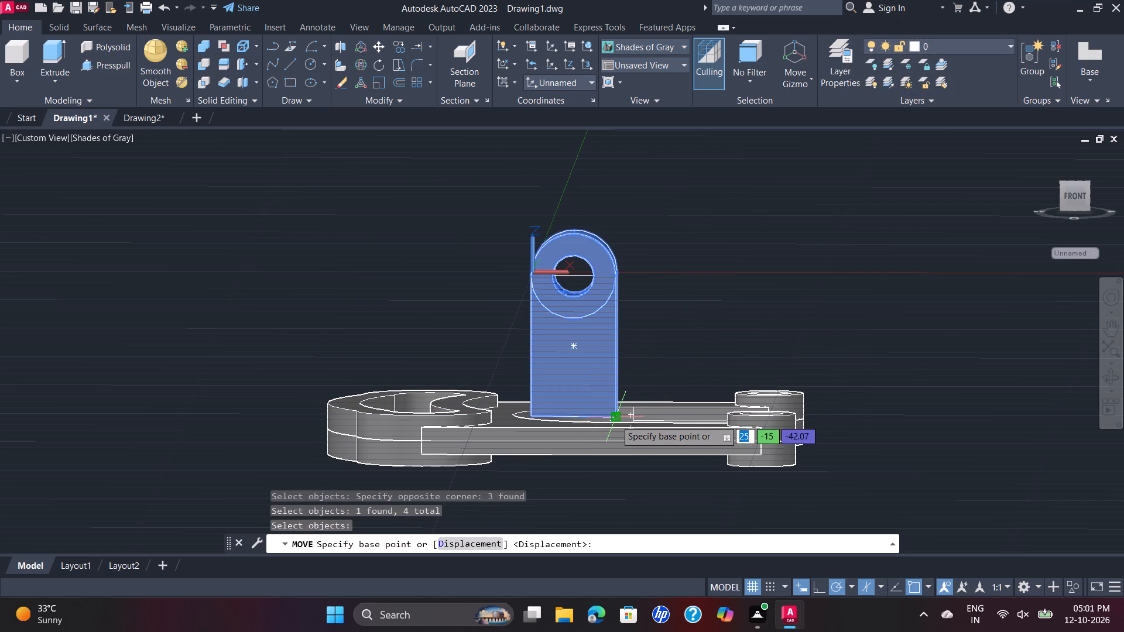
click(617, 418)
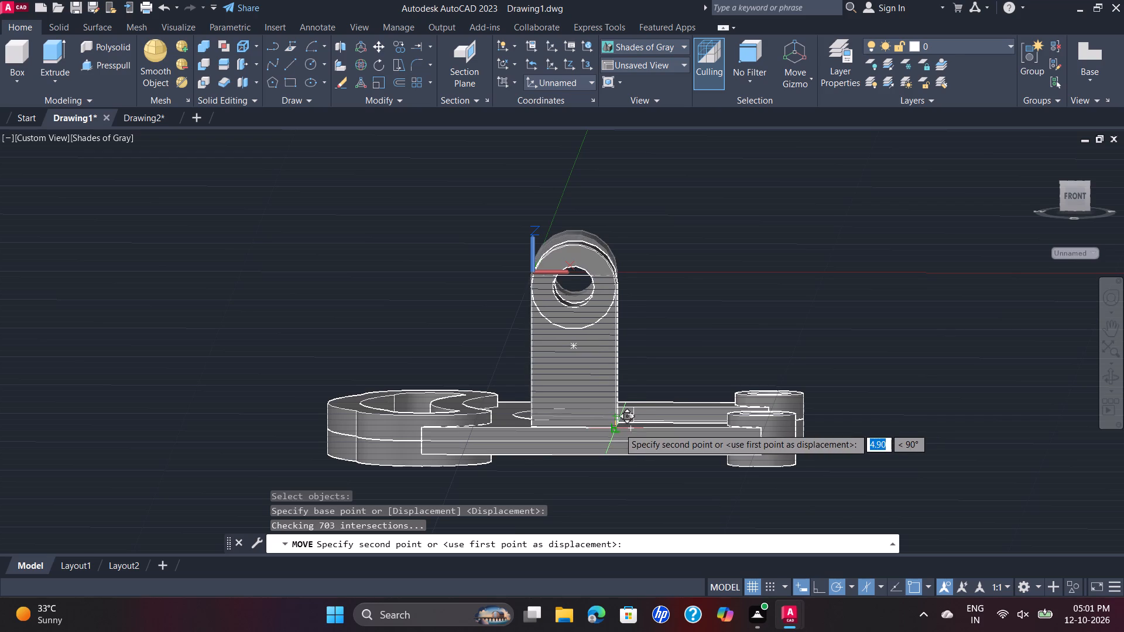
click(619, 428)
Delete the leftover rectangular outline standing in front of the upright lug.
shift+middle_drag(971, 325, 803, 354)
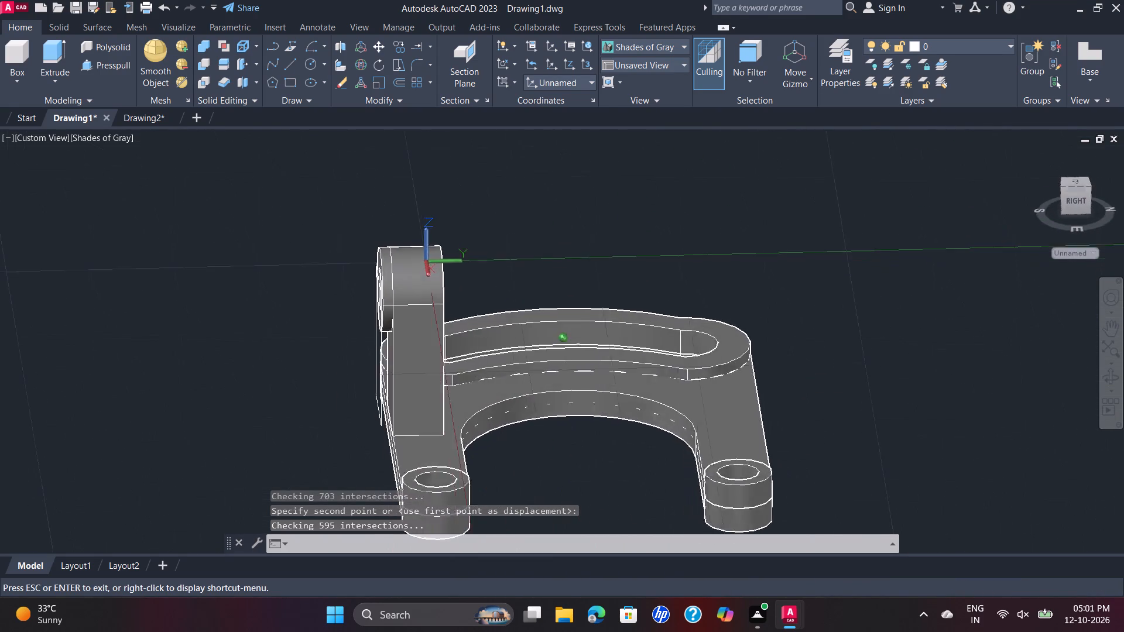
shift+middle_drag(803, 354, 795, 346)
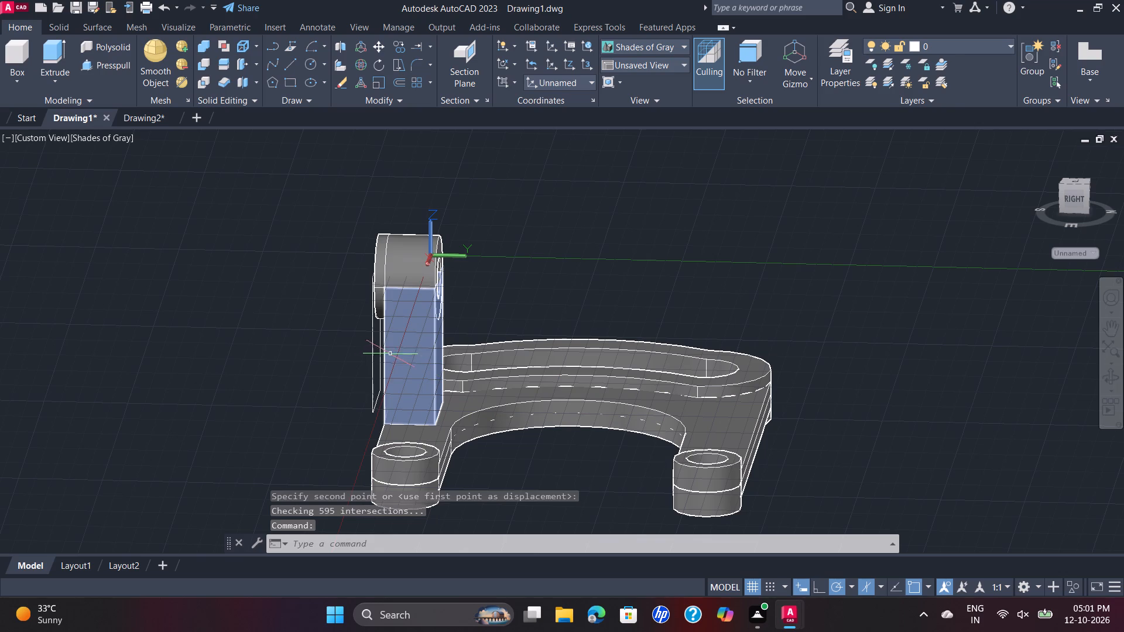
click(374, 353)
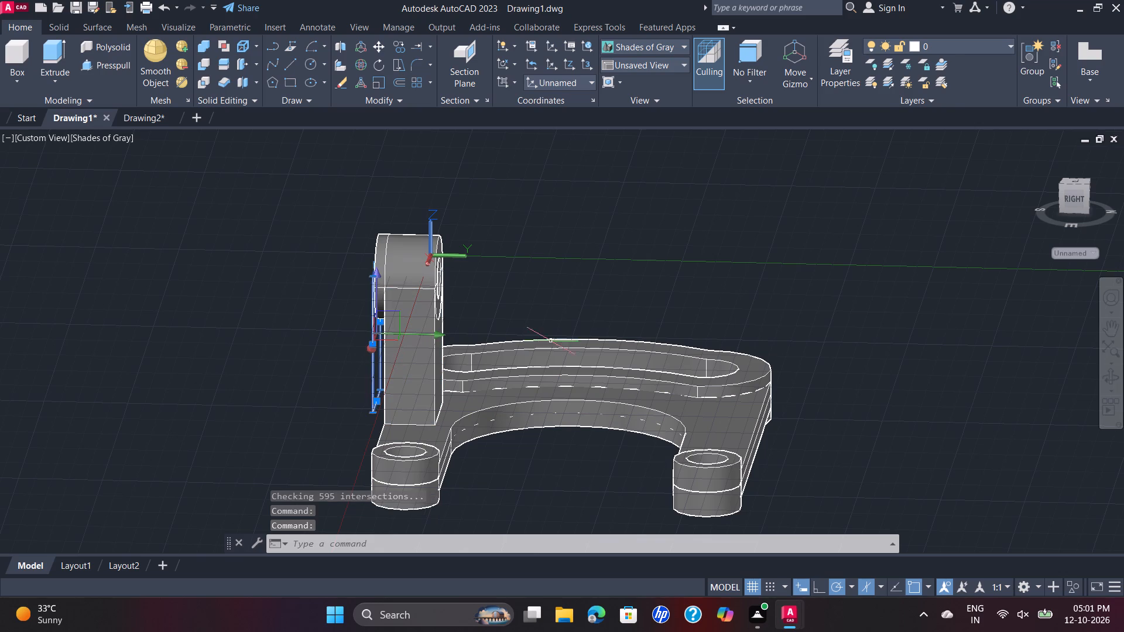
key(Delete)
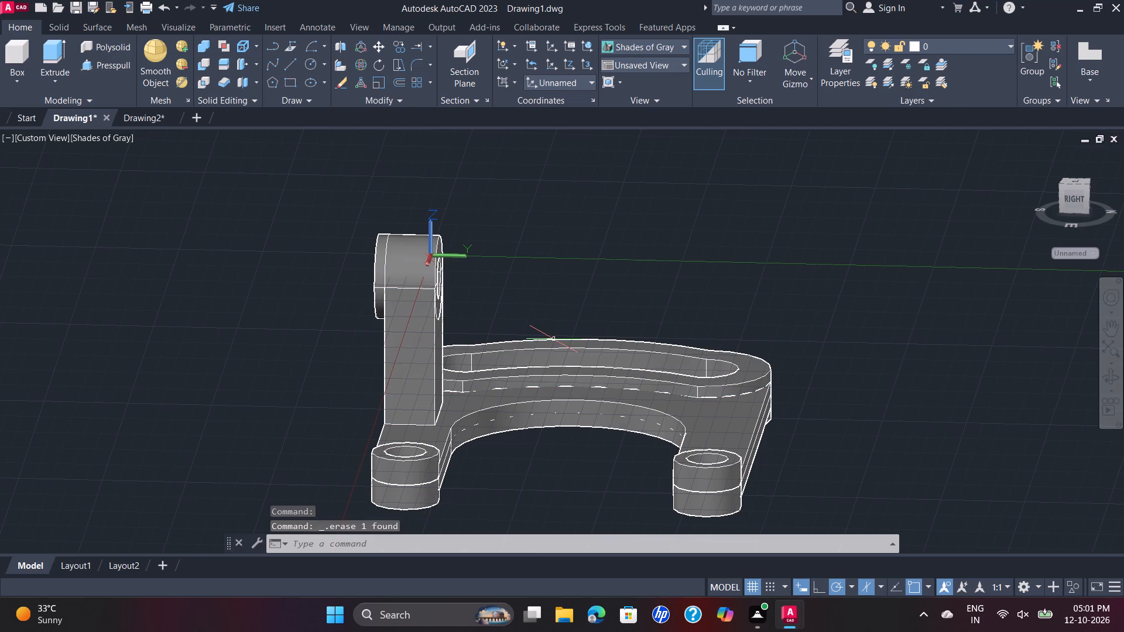
Set the bracket back to the SE Isometric view.
middle_drag(693, 294, 752, 314)
scroll(720, 307, down, 1)
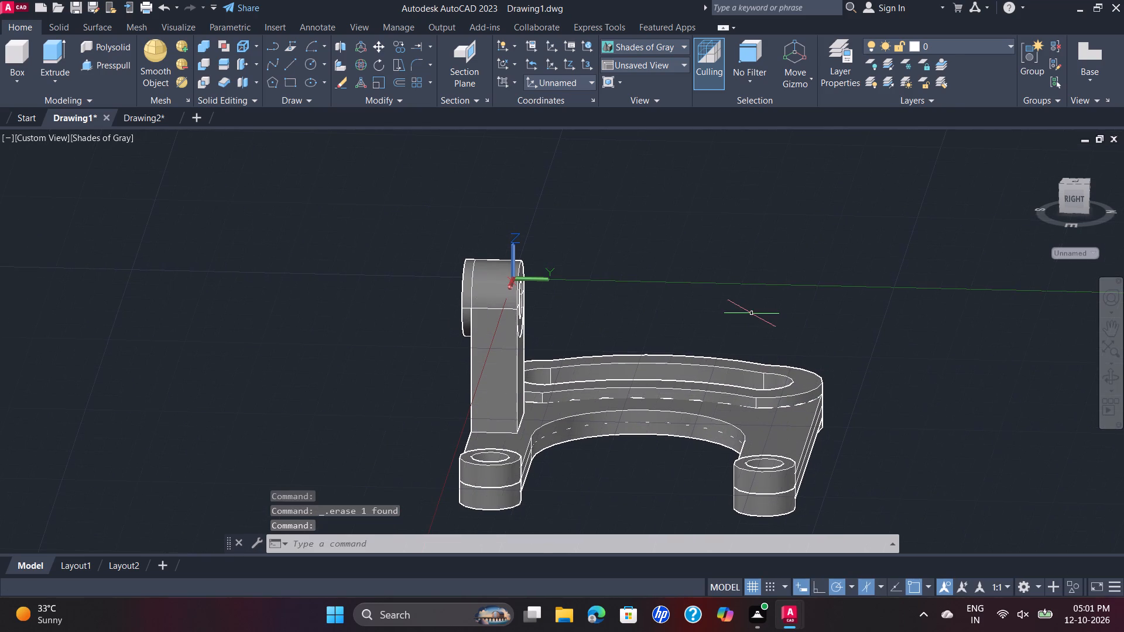
shift+middle_drag(715, 331, 933, 334)
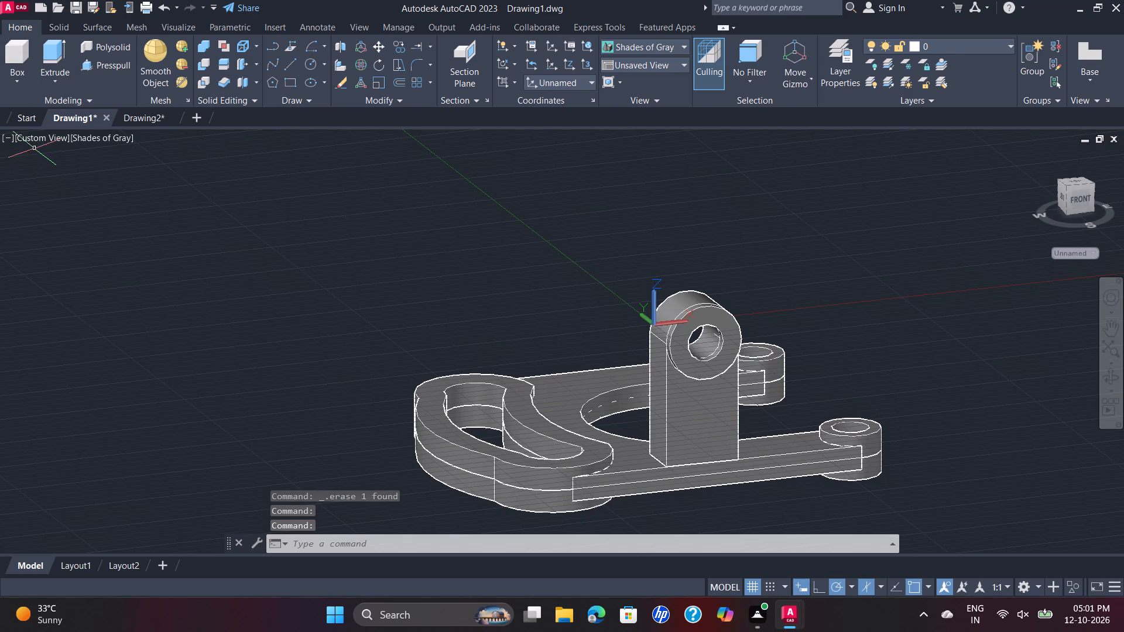
click(46, 135)
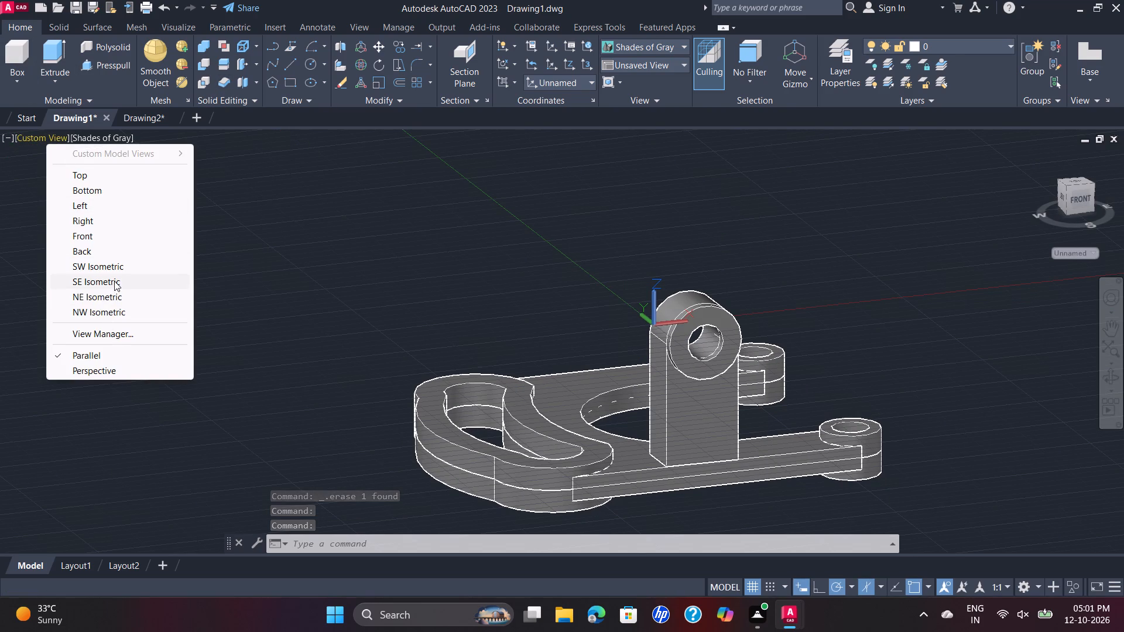
click(114, 281)
middle_drag(690, 458, 680, 454)
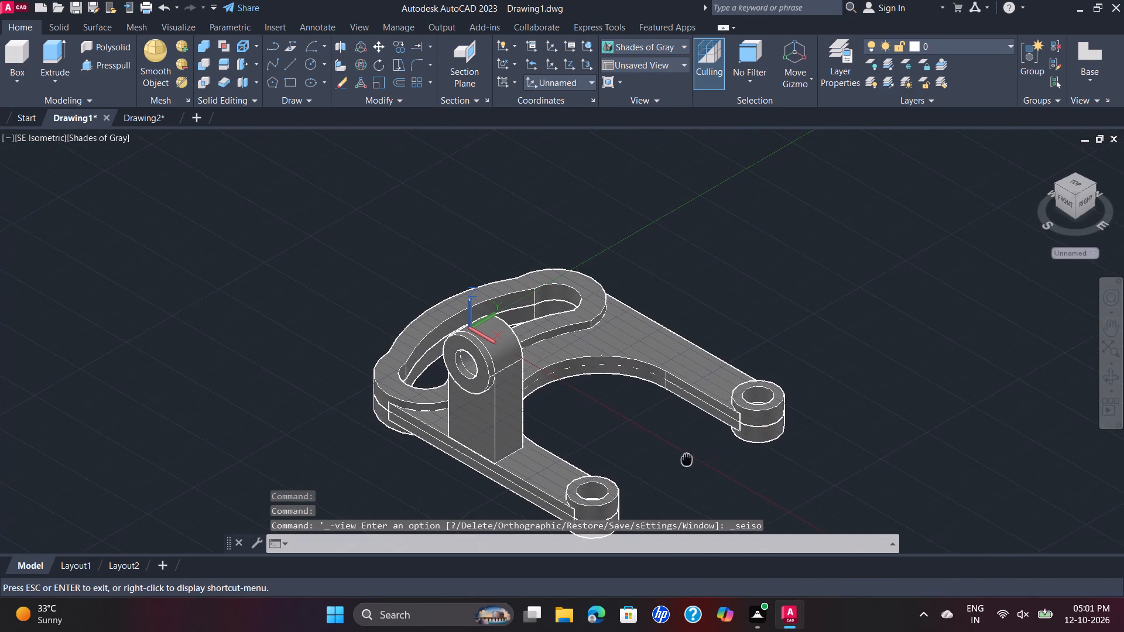
middle_drag(680, 454, 609, 391)
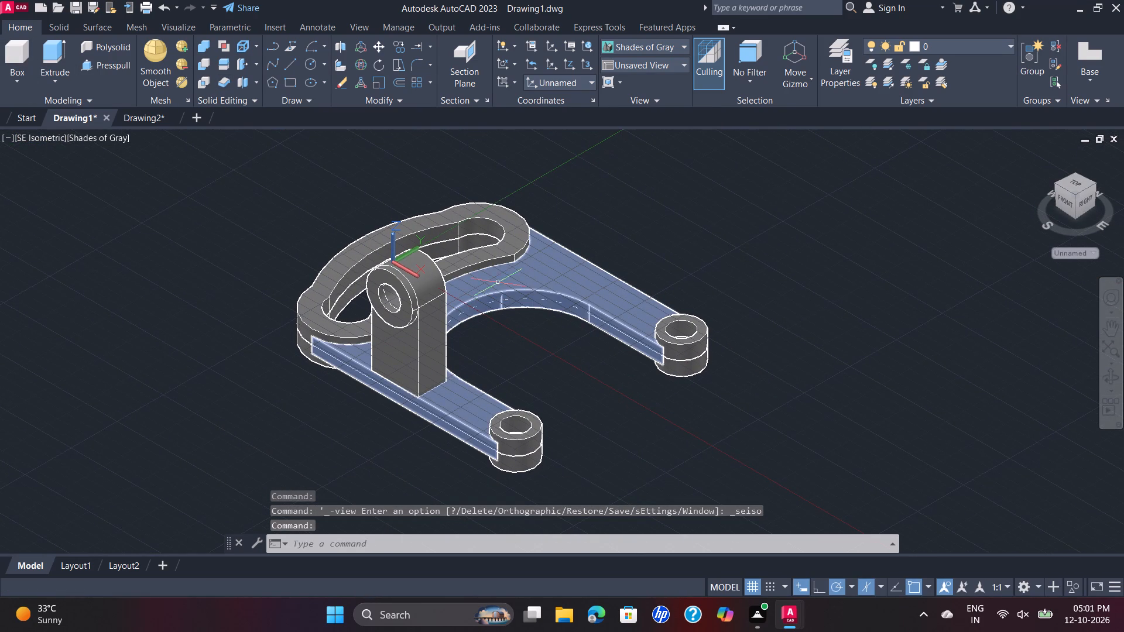
Move the UCS origin off the lug to the empty area beside the bracket.
drag(396, 263, 292, 315)
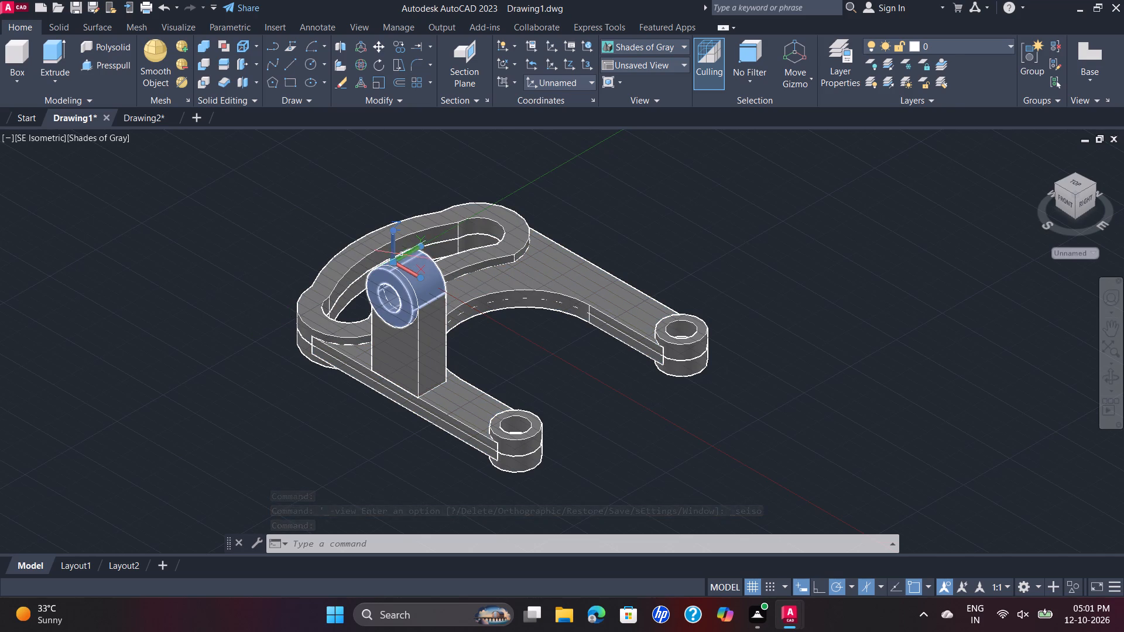
drag(393, 264, 39, 372)
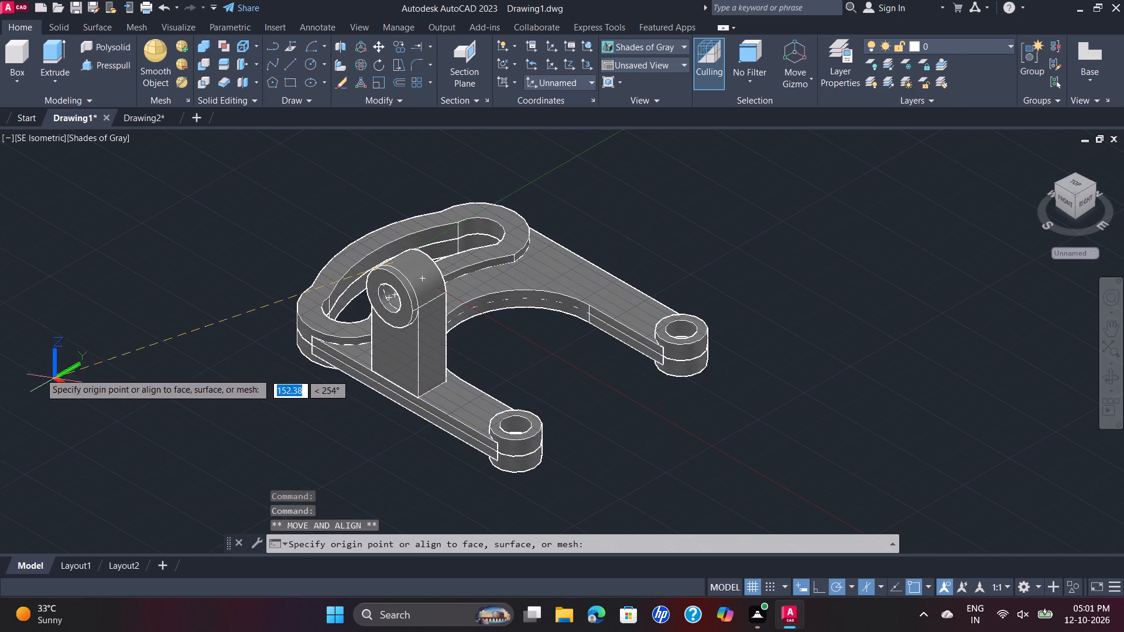
drag(39, 372, 4, 472)
click(155, 391)
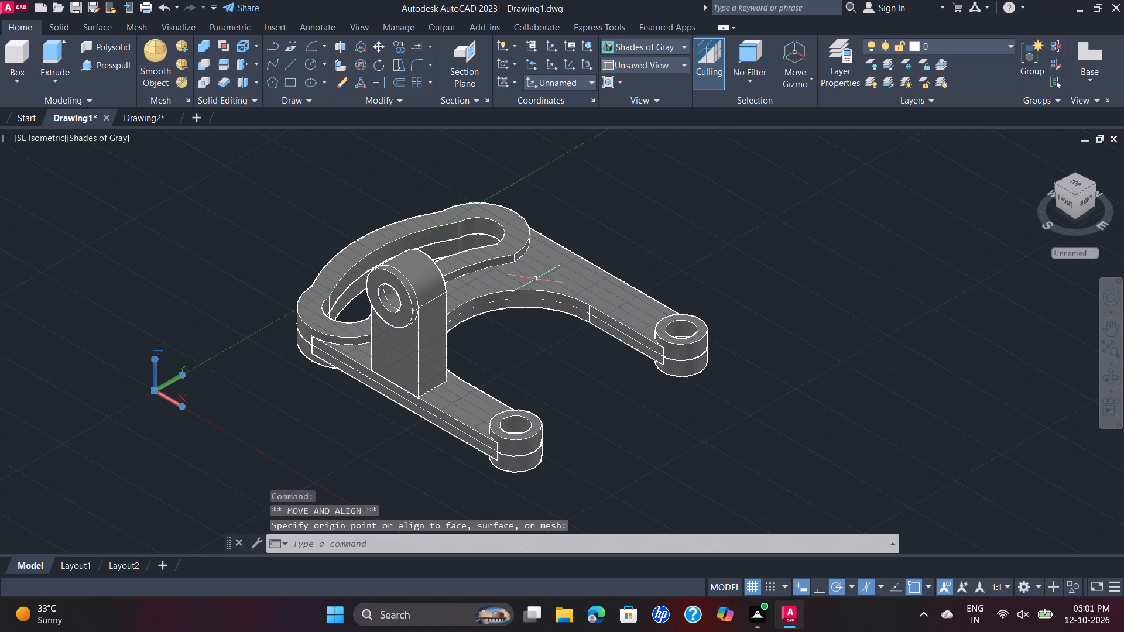
Plot the model with DWG To PDF.pc3 in landscape orientation, using a plot window drawn around the whole bracket.
scroll(590, 259, down, 1)
scroll(588, 258, up, 2)
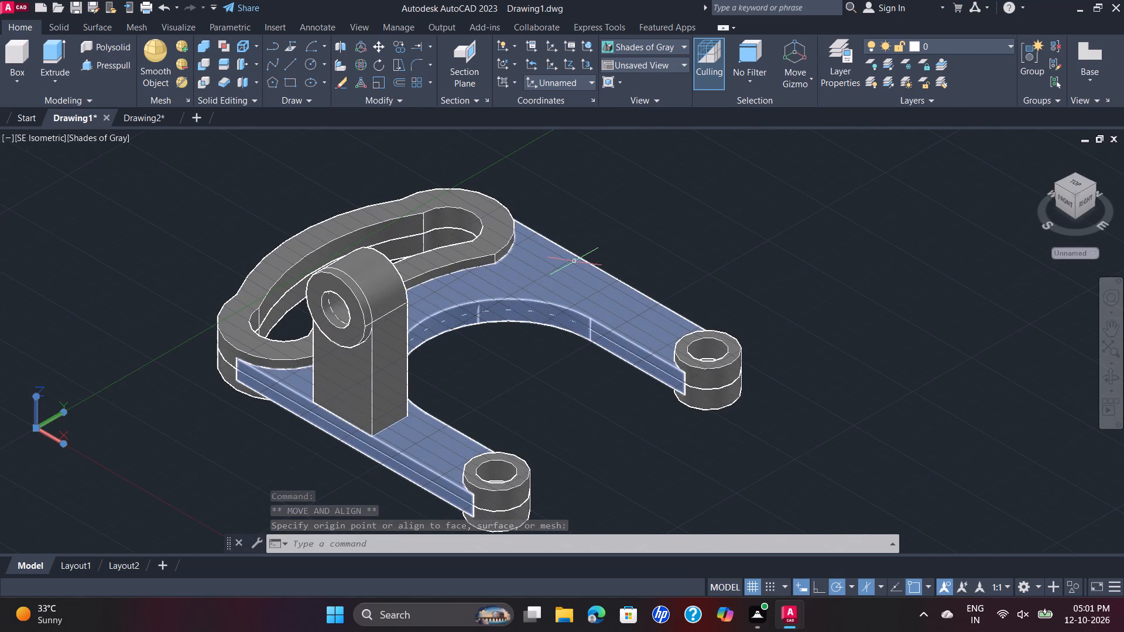
scroll(645, 239, down, 1)
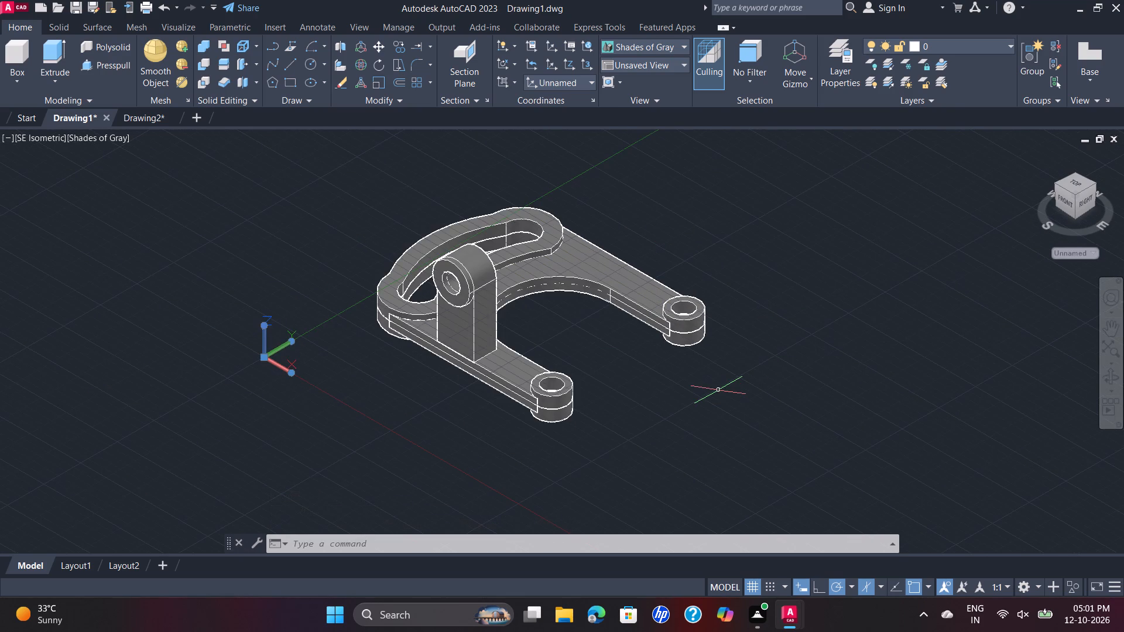
text(PLO)
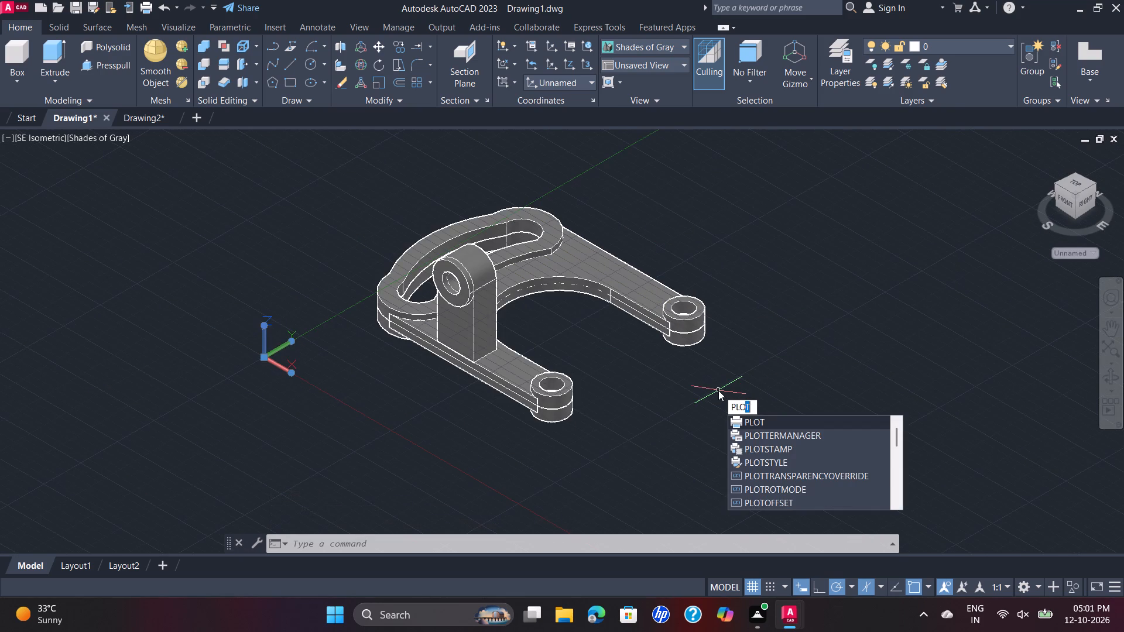
key(Return)
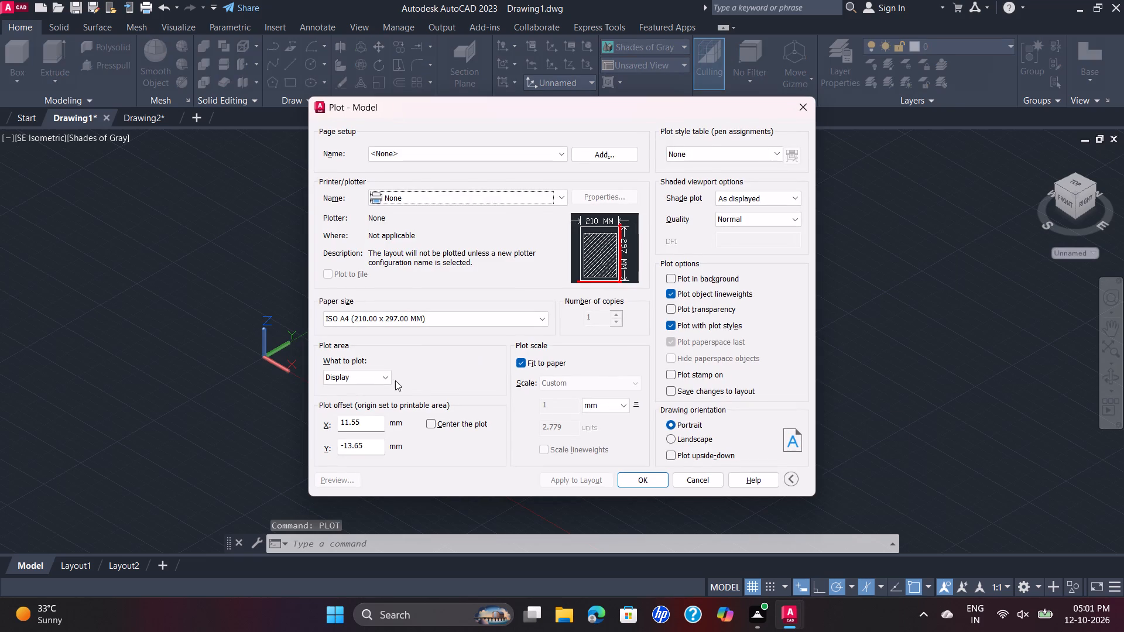
click(557, 199)
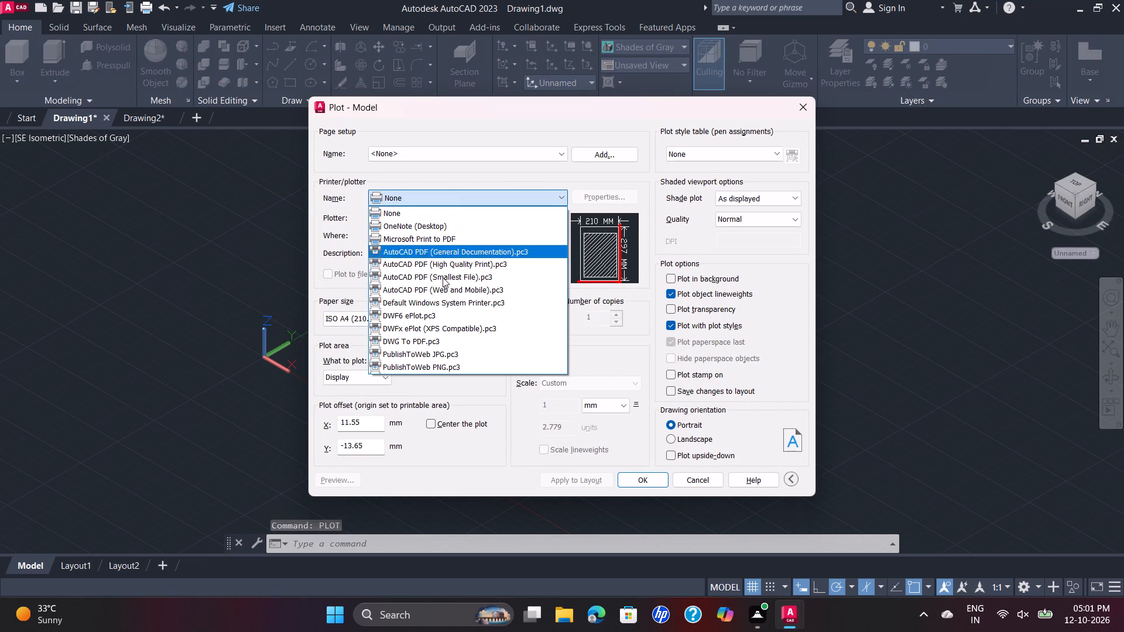
click(421, 343)
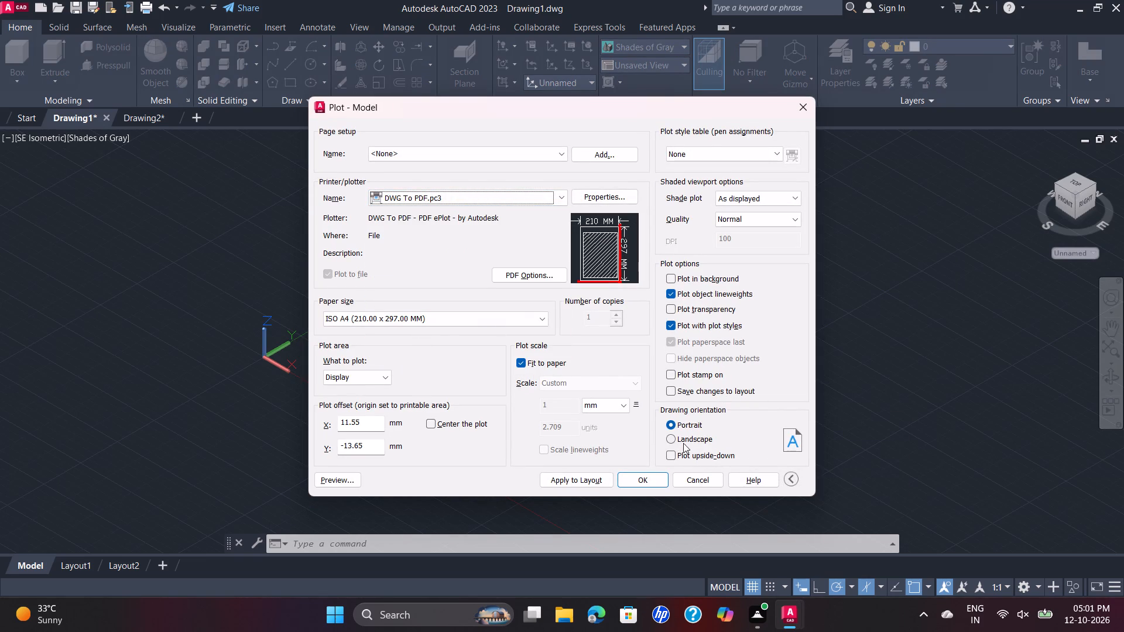
click(669, 442)
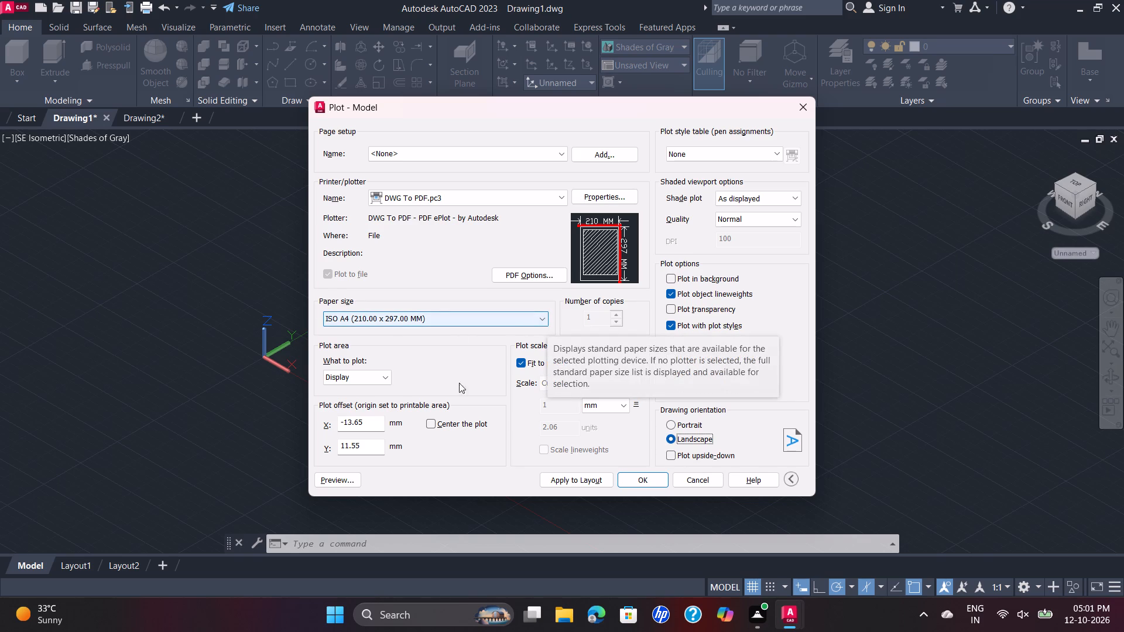
click(382, 375)
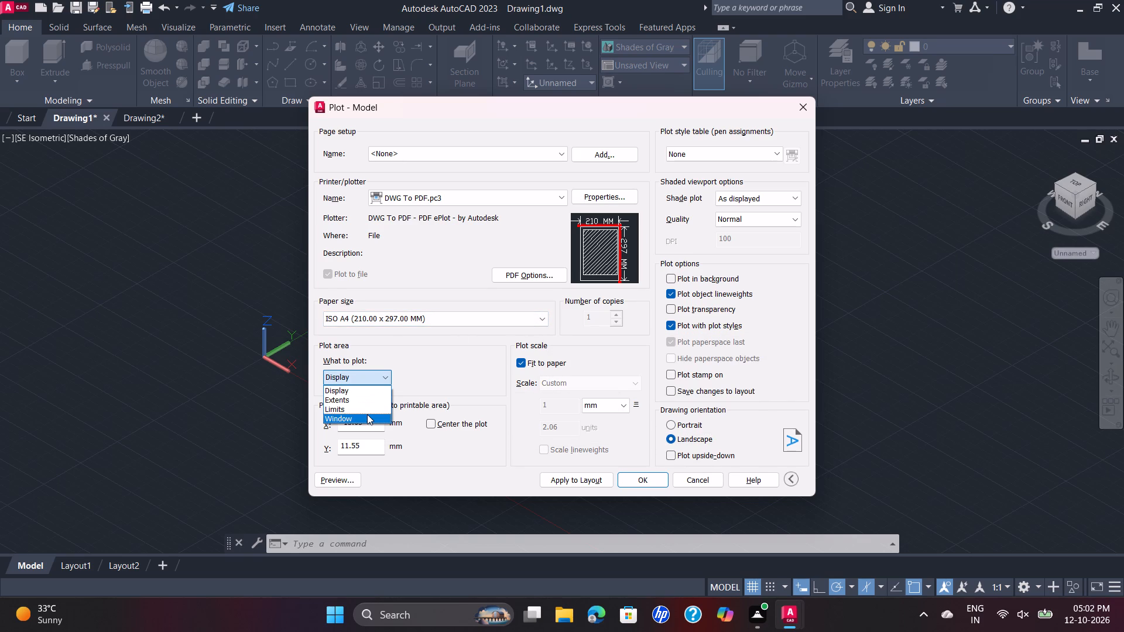
click(367, 414)
click(289, 161)
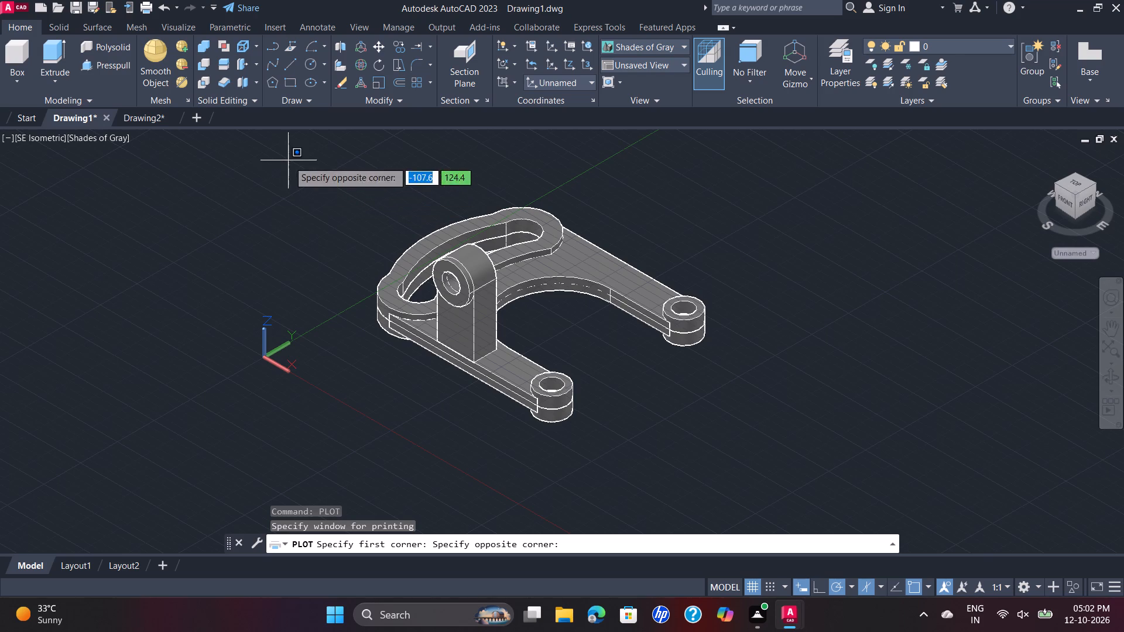
click(765, 445)
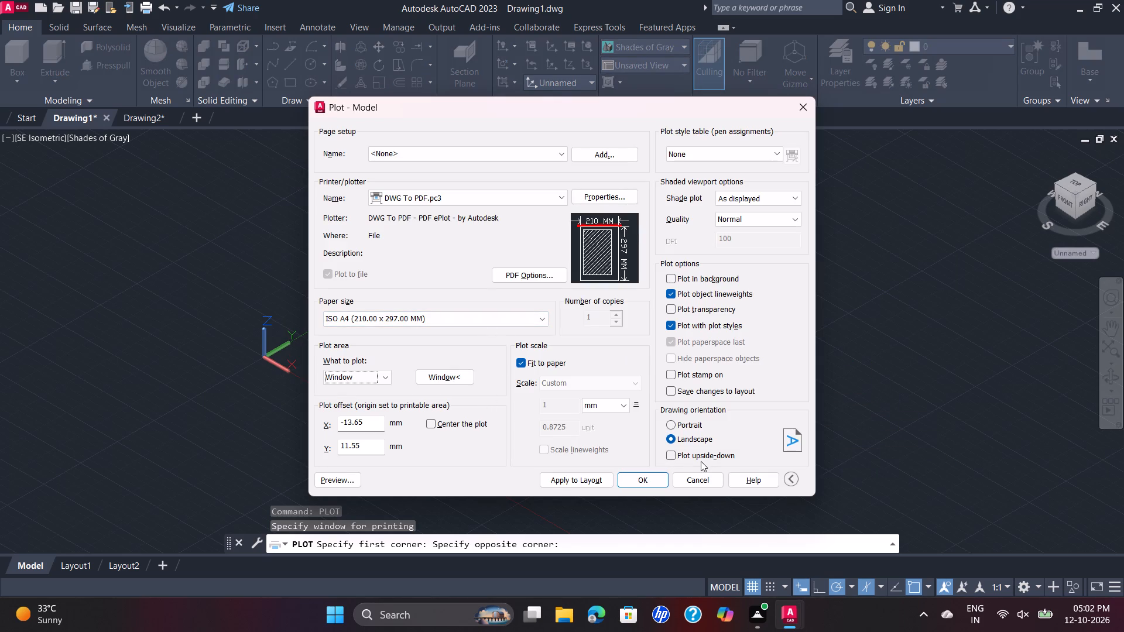
click(630, 481)
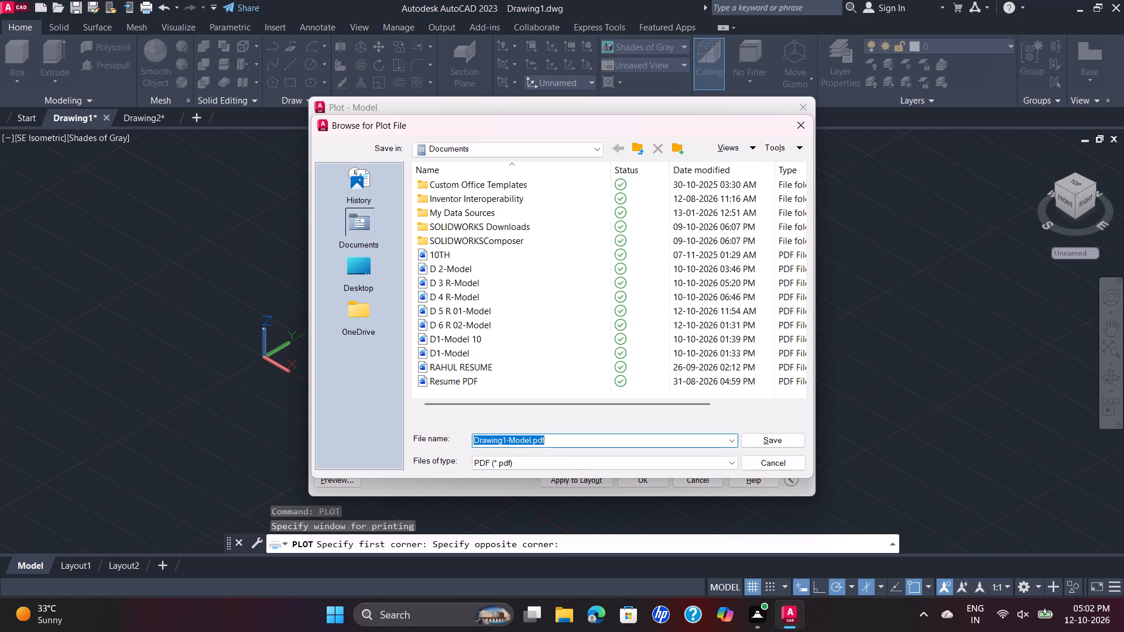
Look through the existing PDF files in the Documents folder.
scroll(515, 287, down, 5)
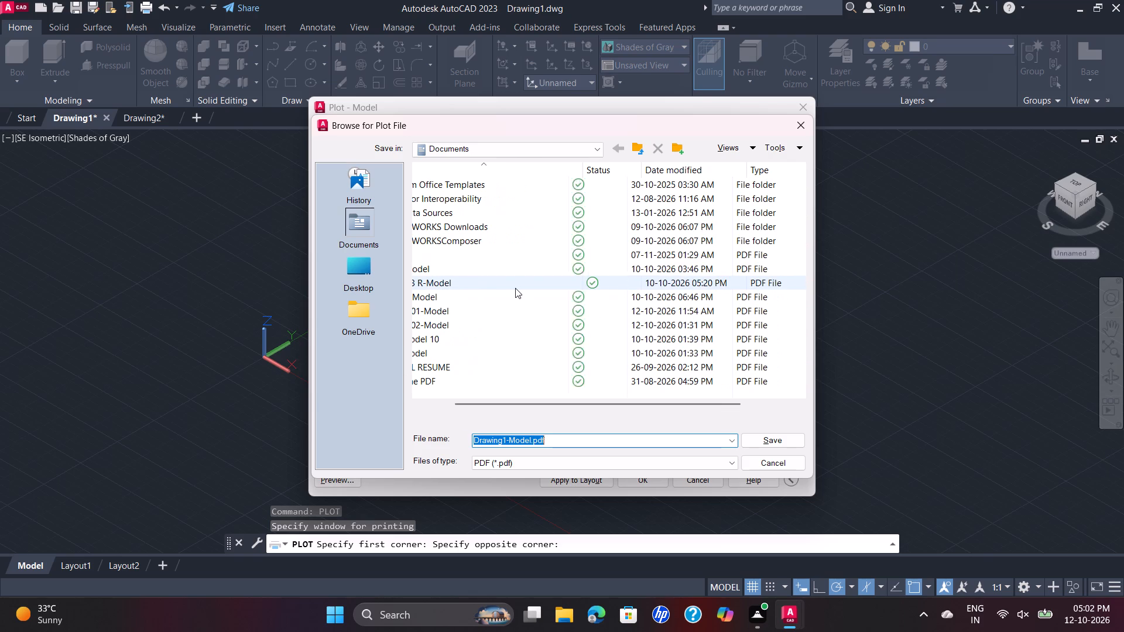
scroll(516, 289, up, 6)
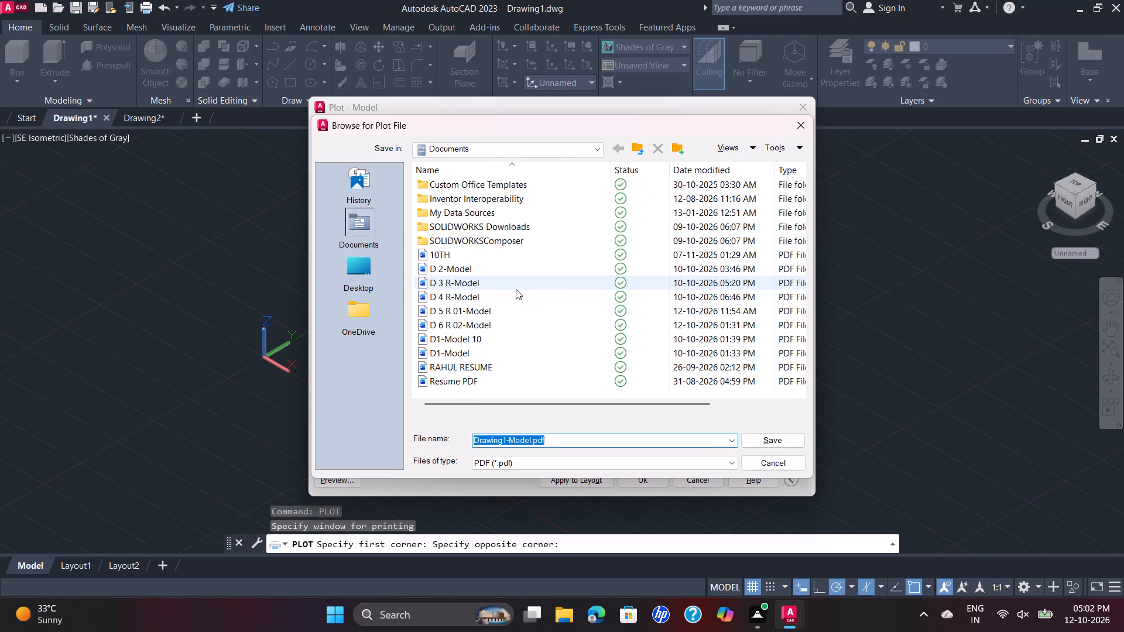
scroll(529, 306, down, 1)
scroll(529, 306, up, 2)
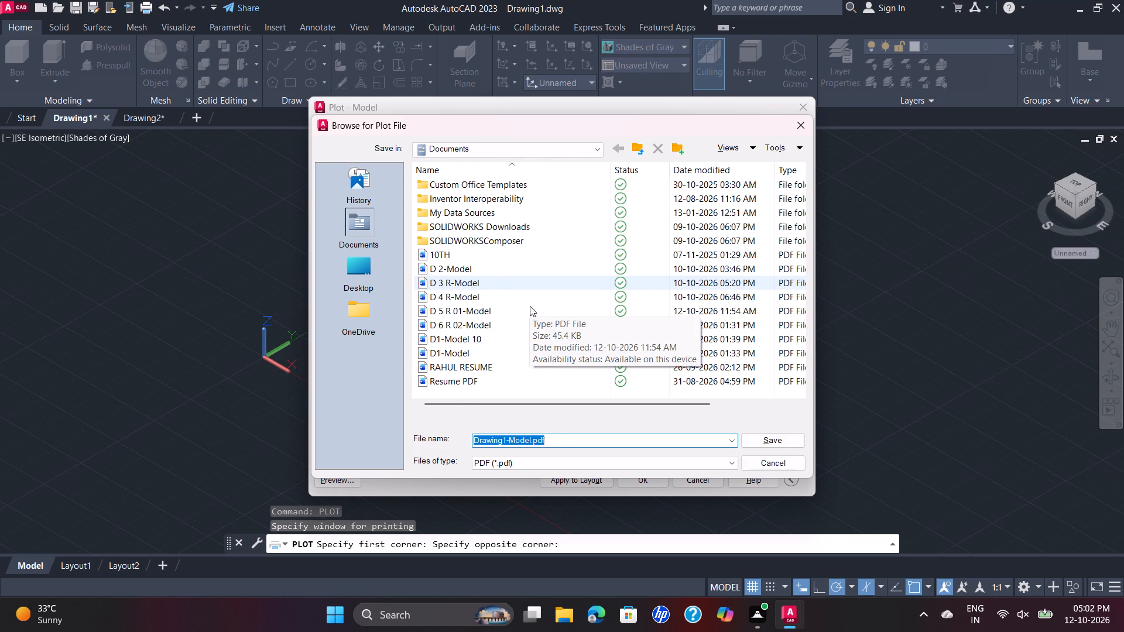
scroll(543, 363, down, 1)
scroll(542, 370, up, 2)
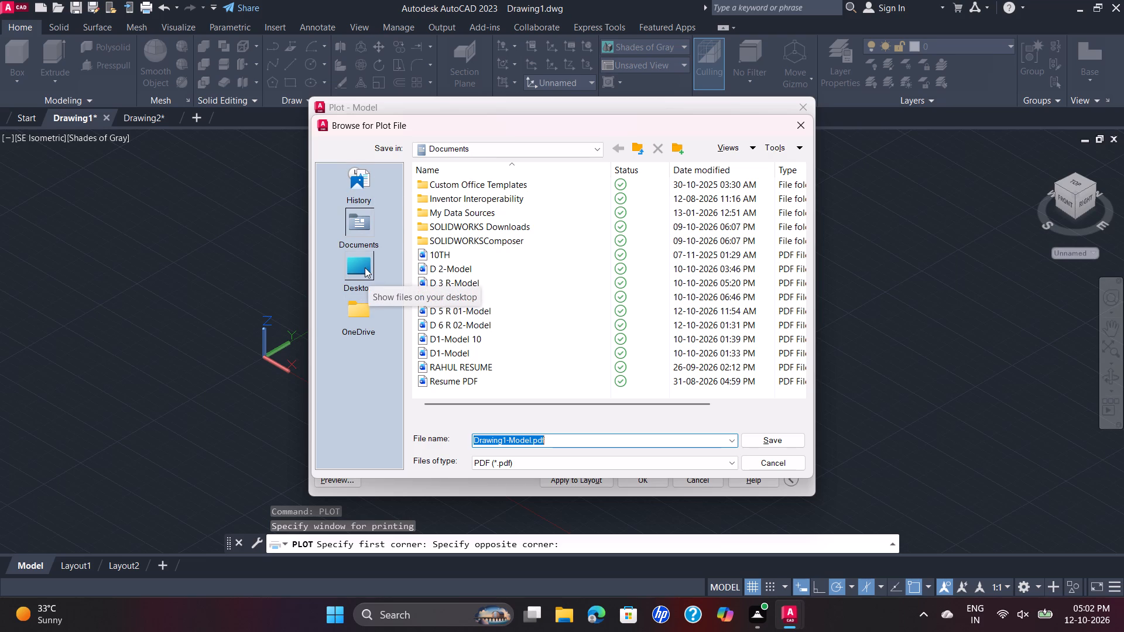
Save the plot to the Desktop as a PDF named D 8 RA and close the PDF viewer message.
click(365, 267)
click(505, 439)
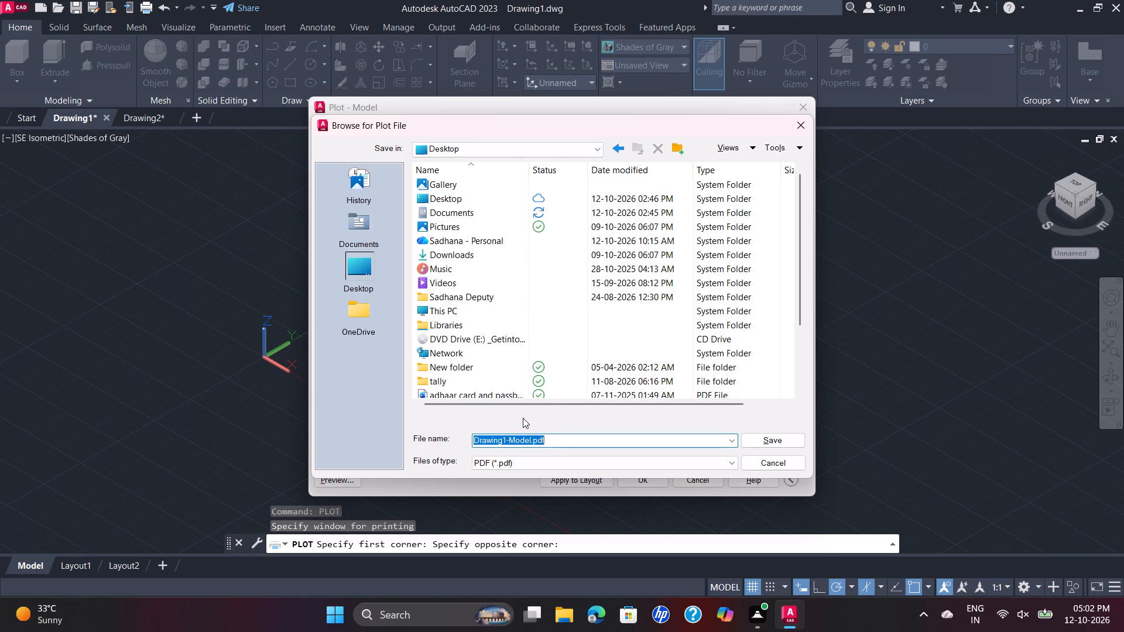
key(space)
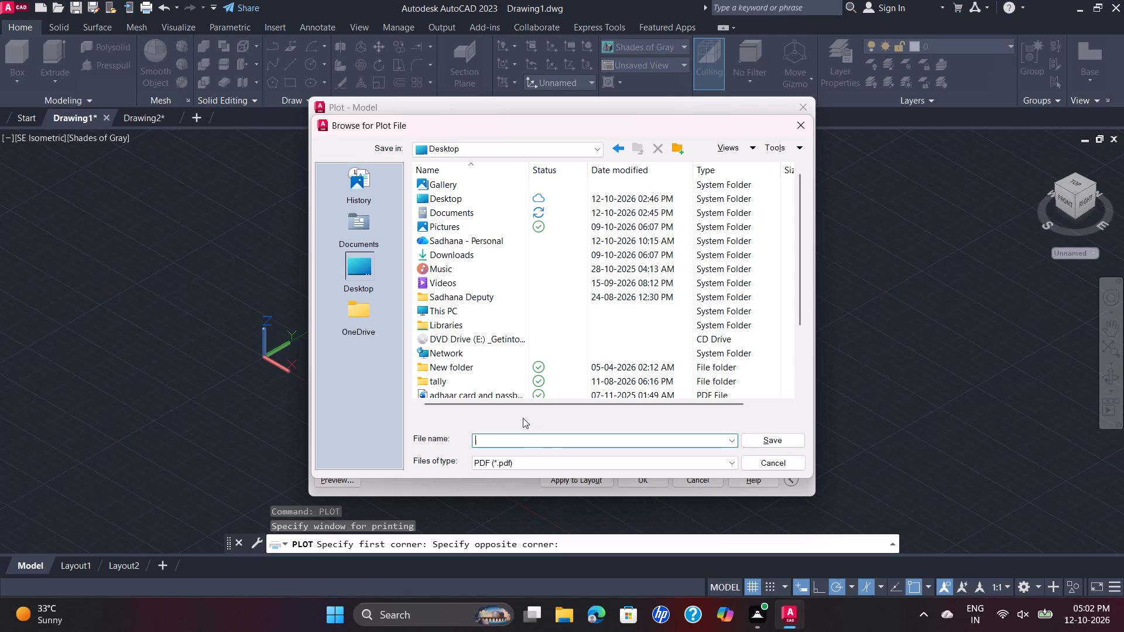
scroll(597, 317, down, 9)
scroll(598, 317, up, 2)
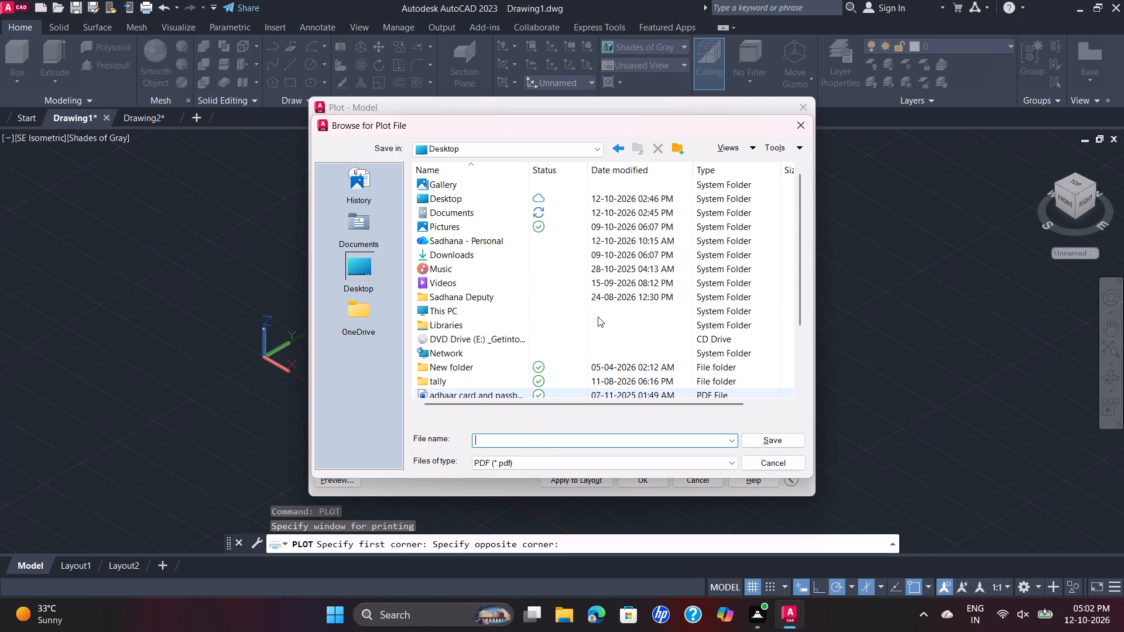
scroll(598, 317, up, 6)
scroll(598, 317, down, 4)
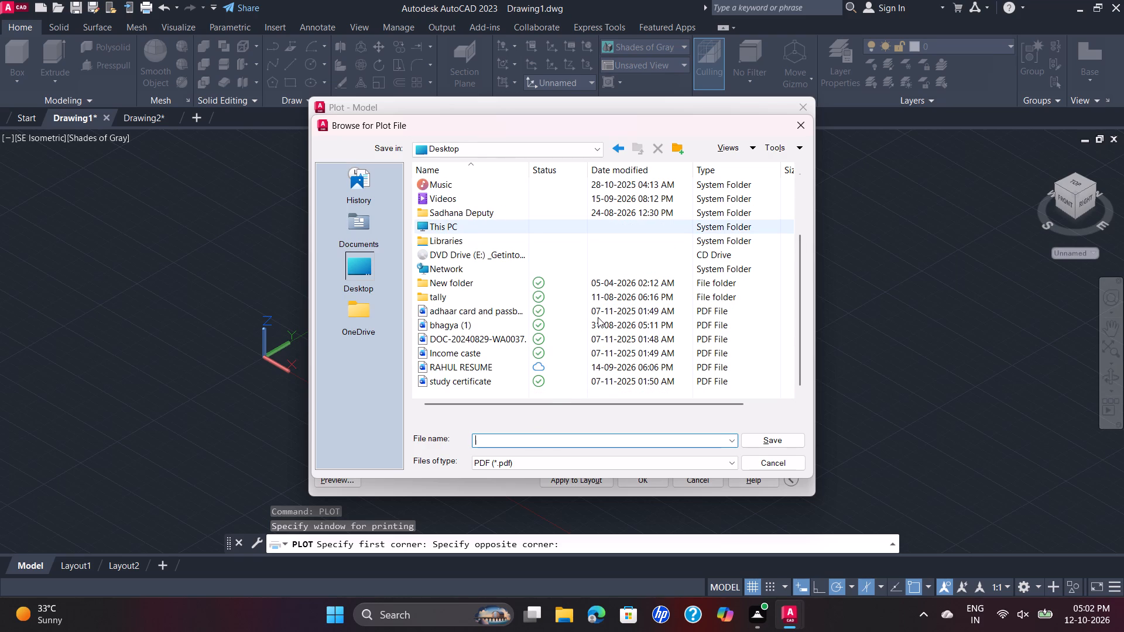
scroll(598, 317, up, 4)
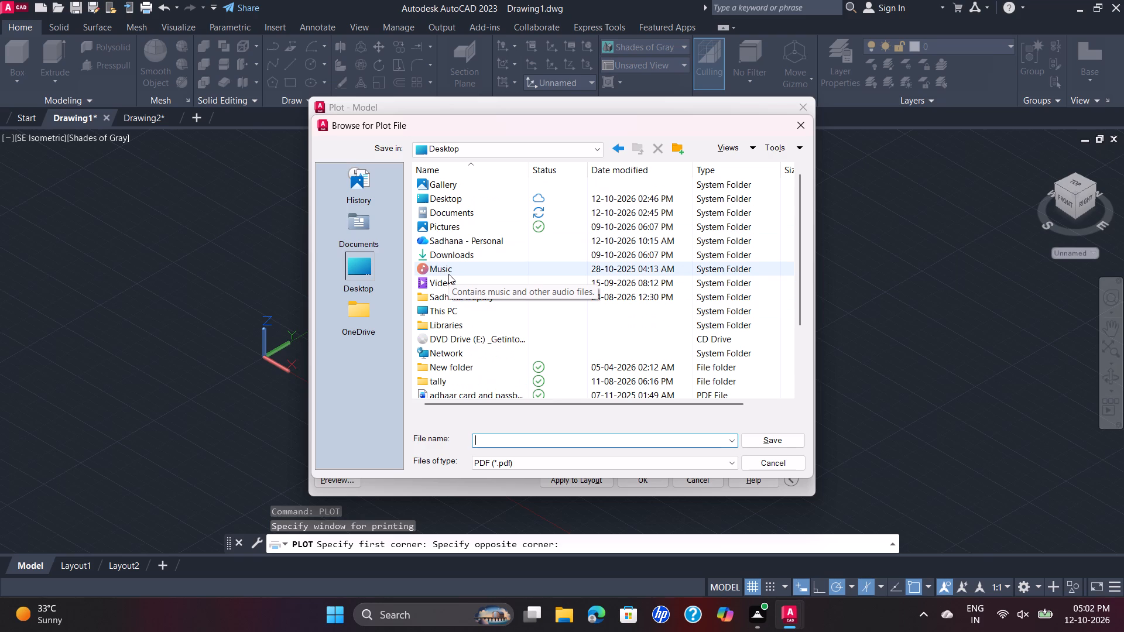
text(D)
key(space)
text(8)
key(space)
text(RA)
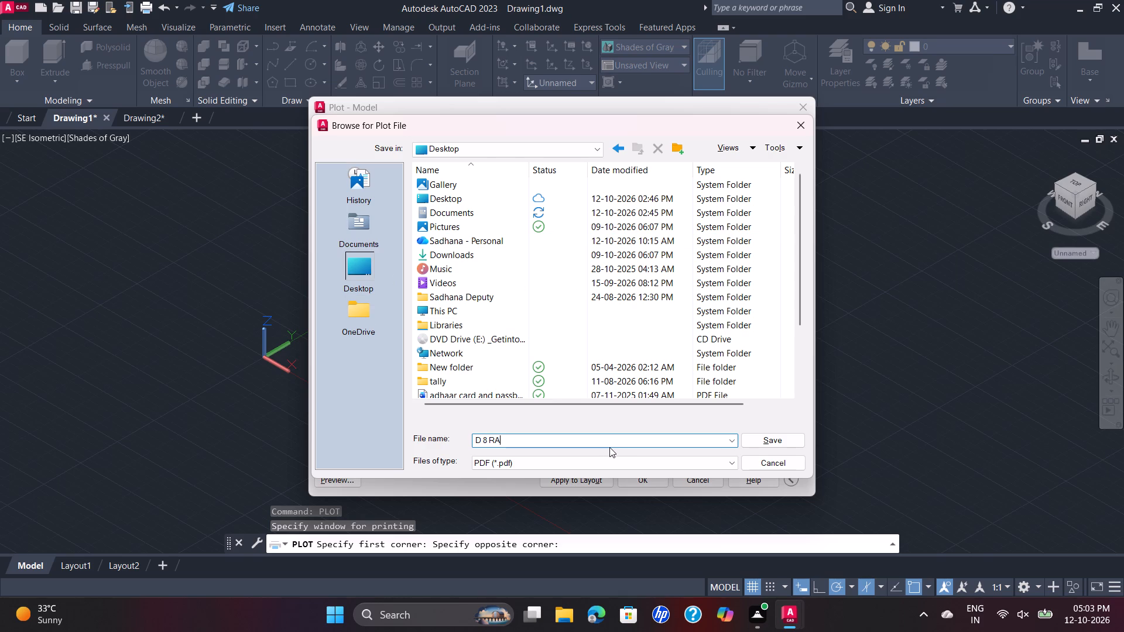
click(730, 464)
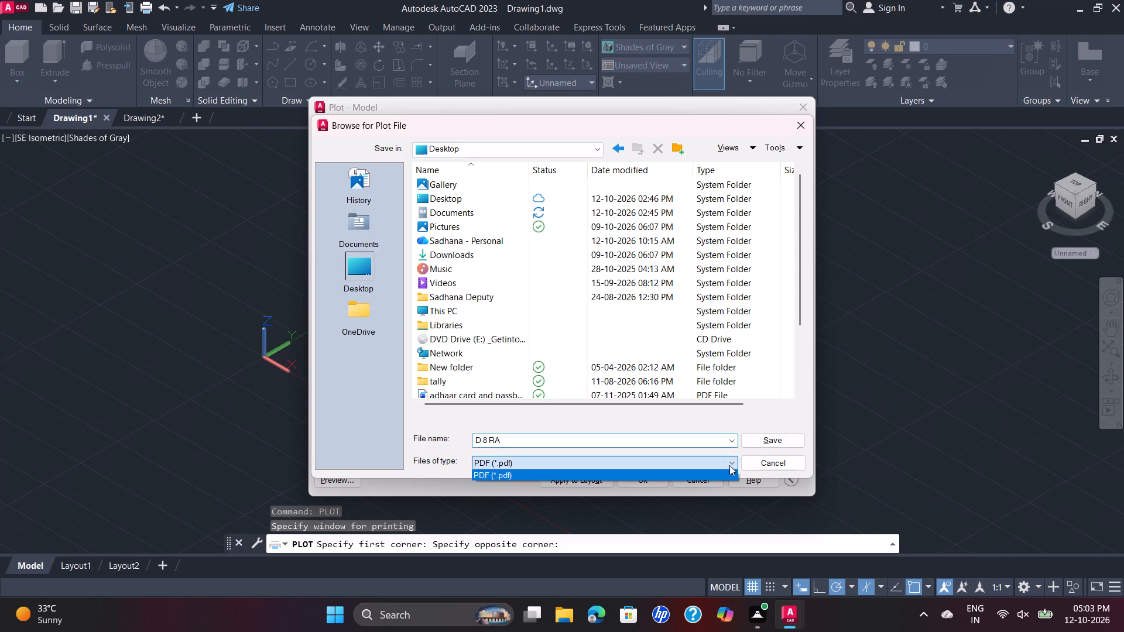
click(729, 465)
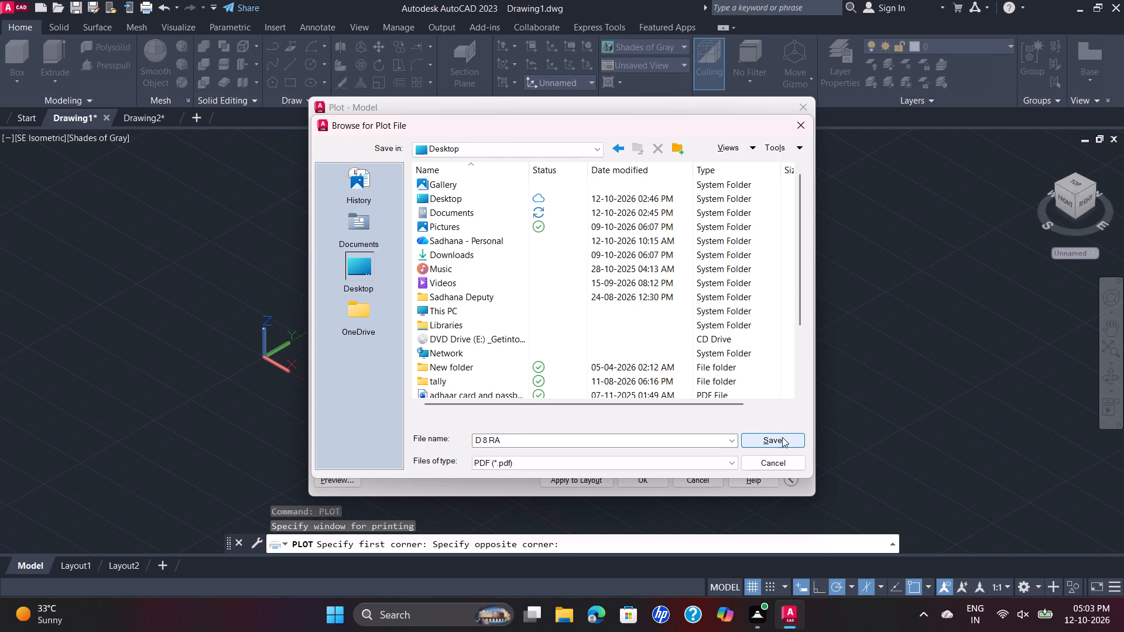
click(784, 436)
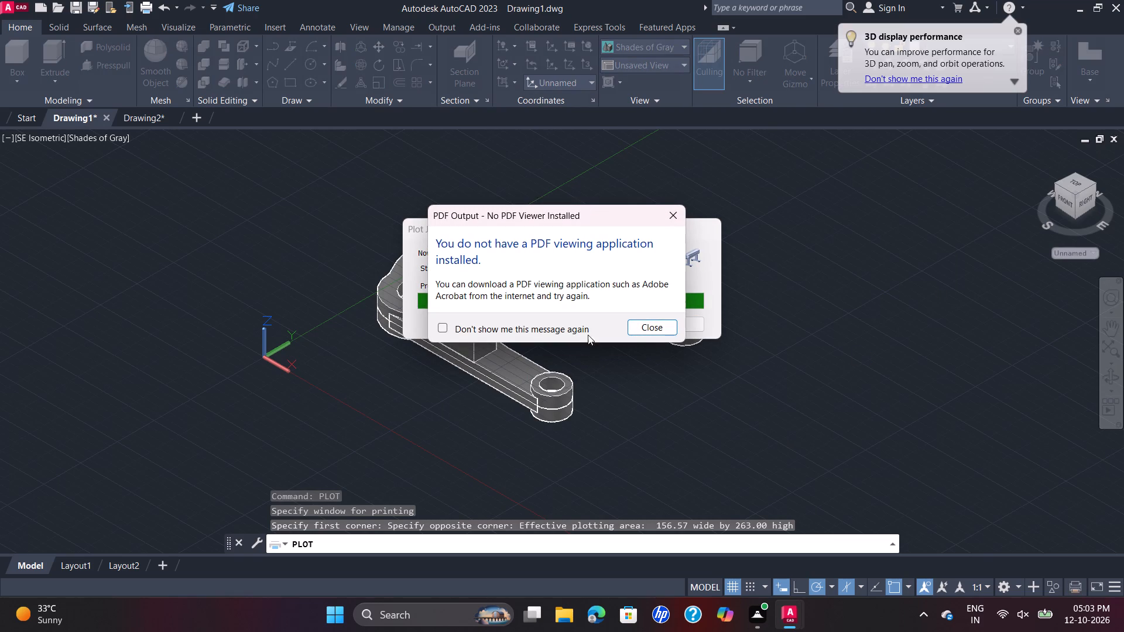
click(670, 327)
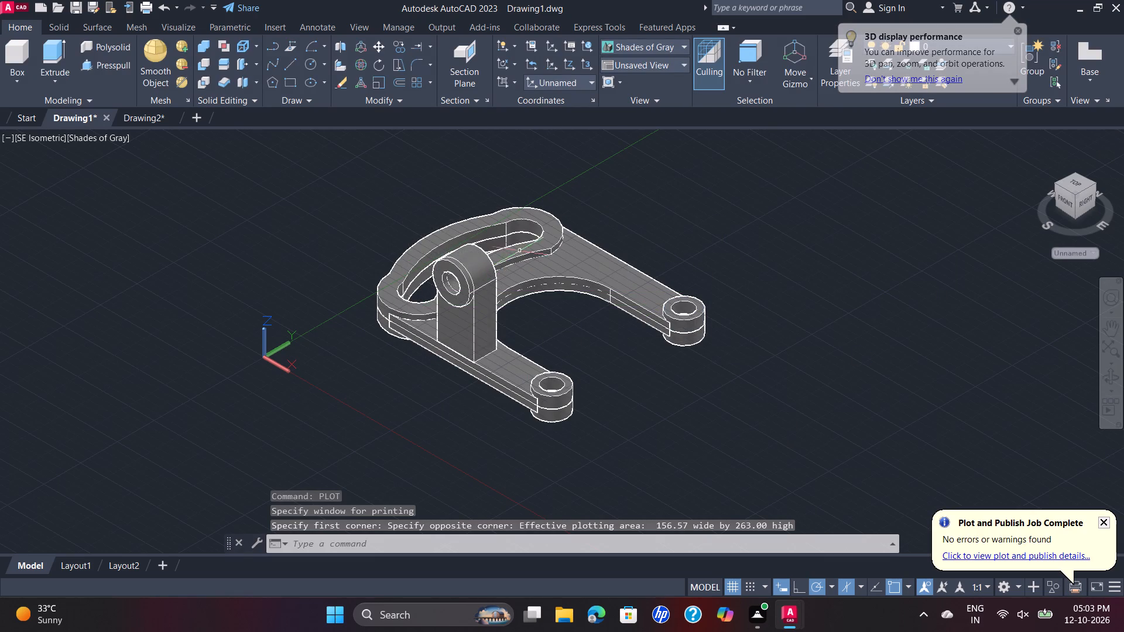
Save the drawing in the Documents folder under the name D 8 RA as an AutoCAD 2018 Drawing.
key(ctrl+s)
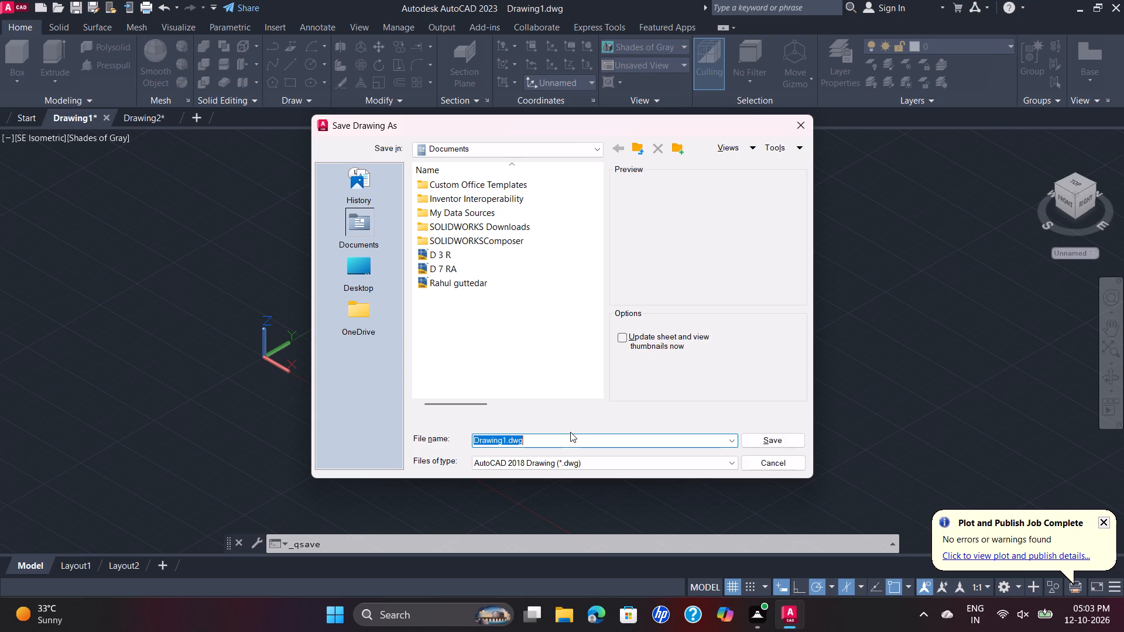
key(d)
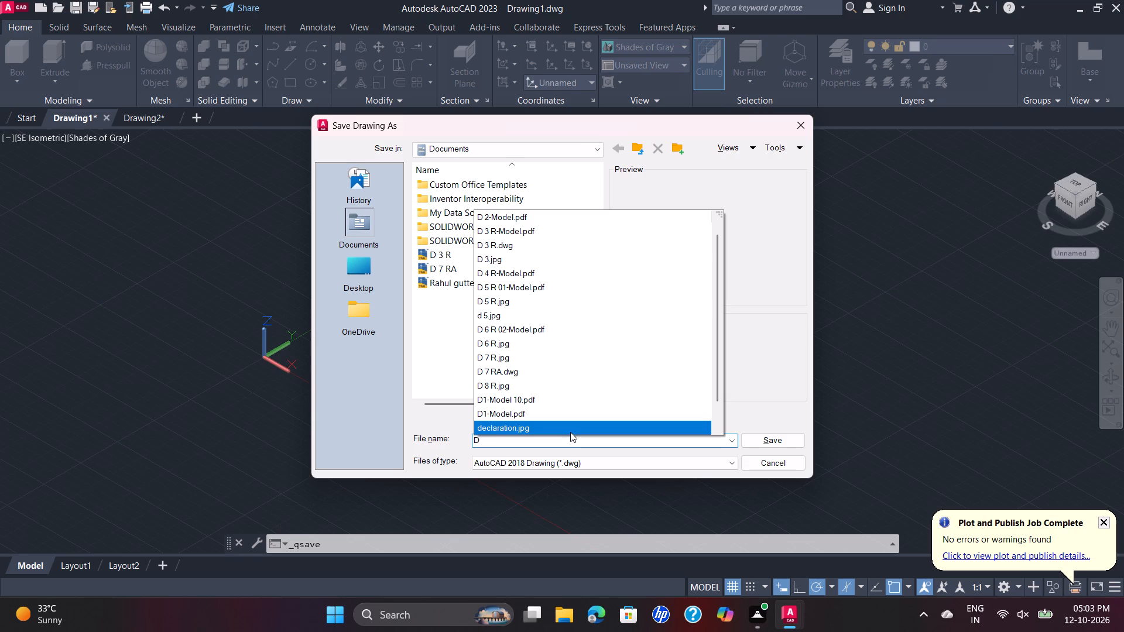
key(space)
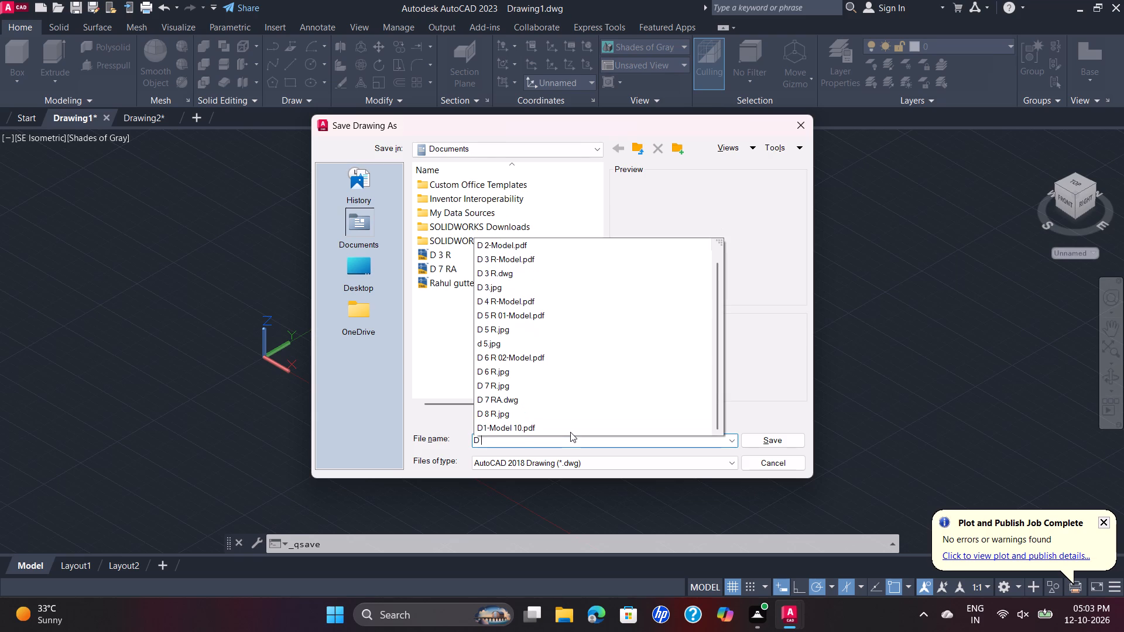
text(8 R)
key(a)
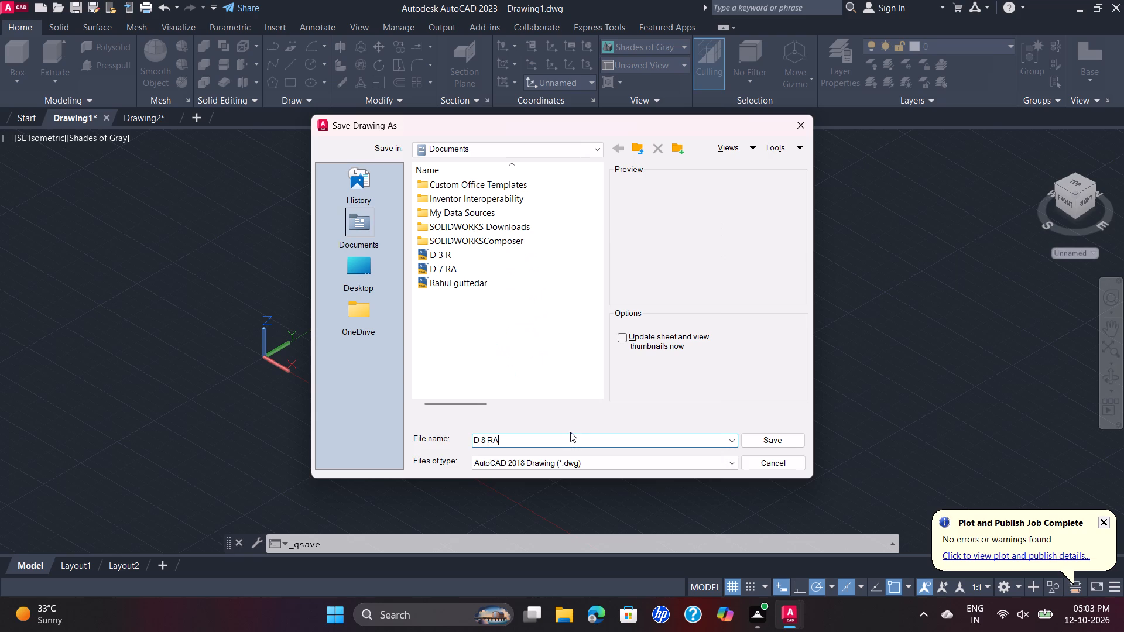
click(776, 438)
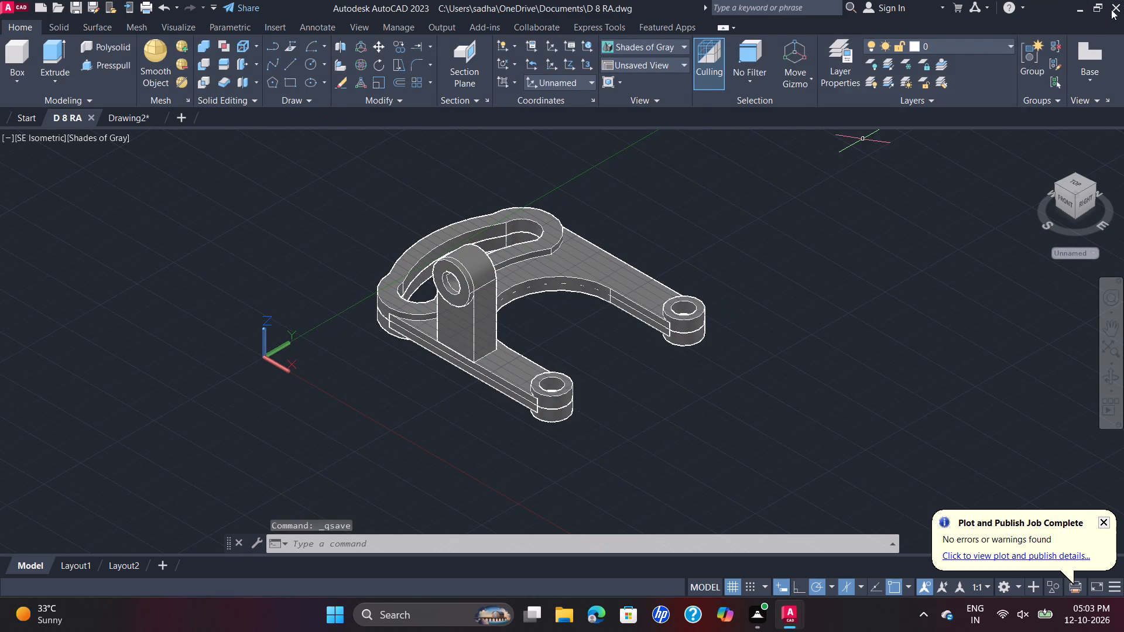